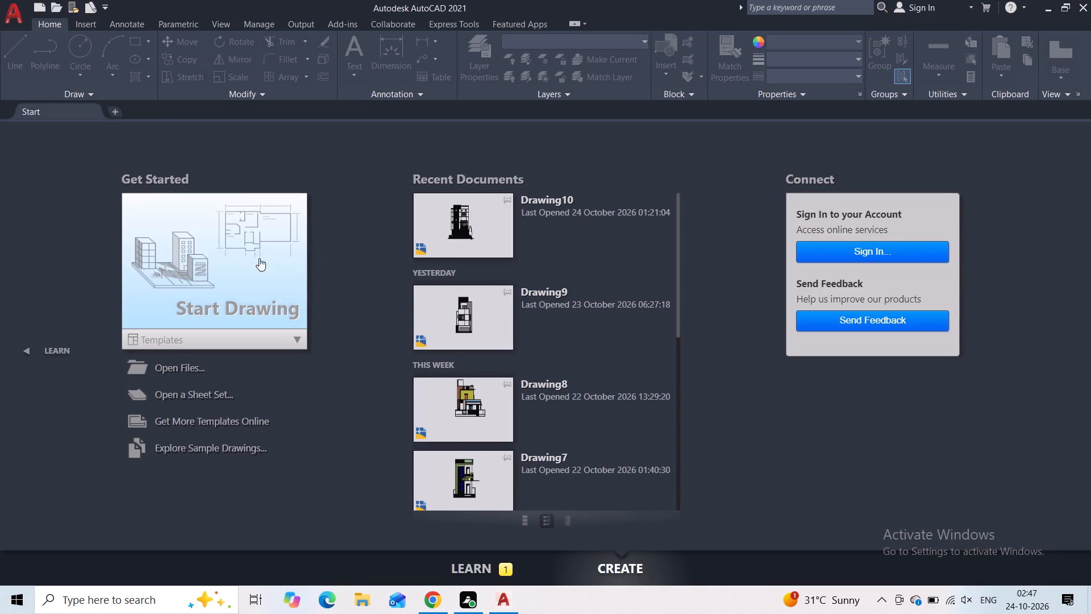
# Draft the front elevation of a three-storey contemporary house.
# Start a new blank drawing.
pyautogui.click(240, 260)
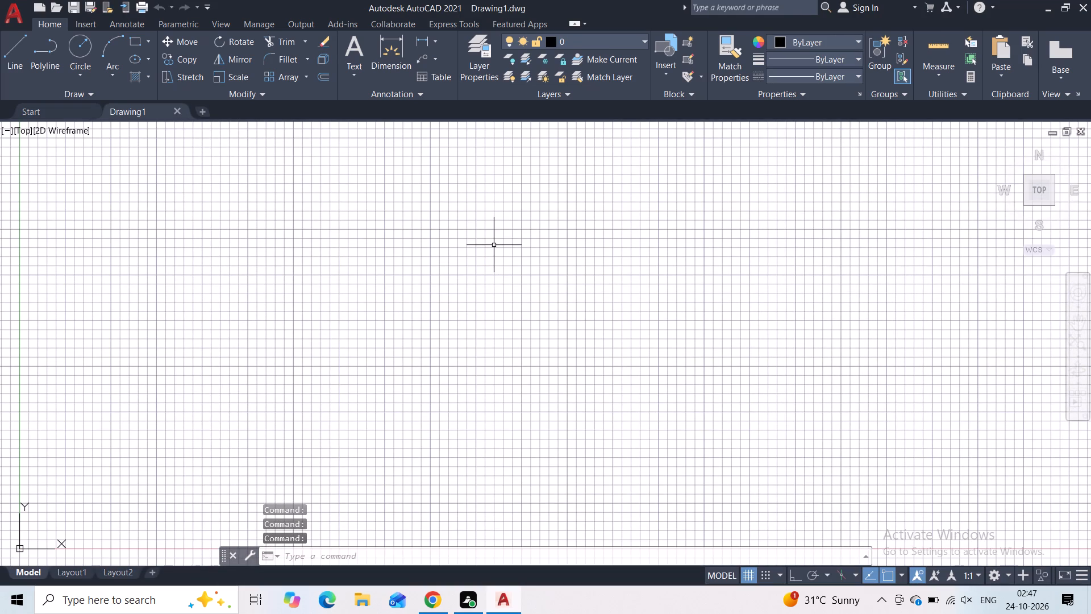
# Set the model space limits with lower left corner 0,0 and upper right corner 297,210.
pyautogui.write('log')
pyautogui.click(553, 279)
pyautogui.write('lim')
pyautogui.click(522, 348)
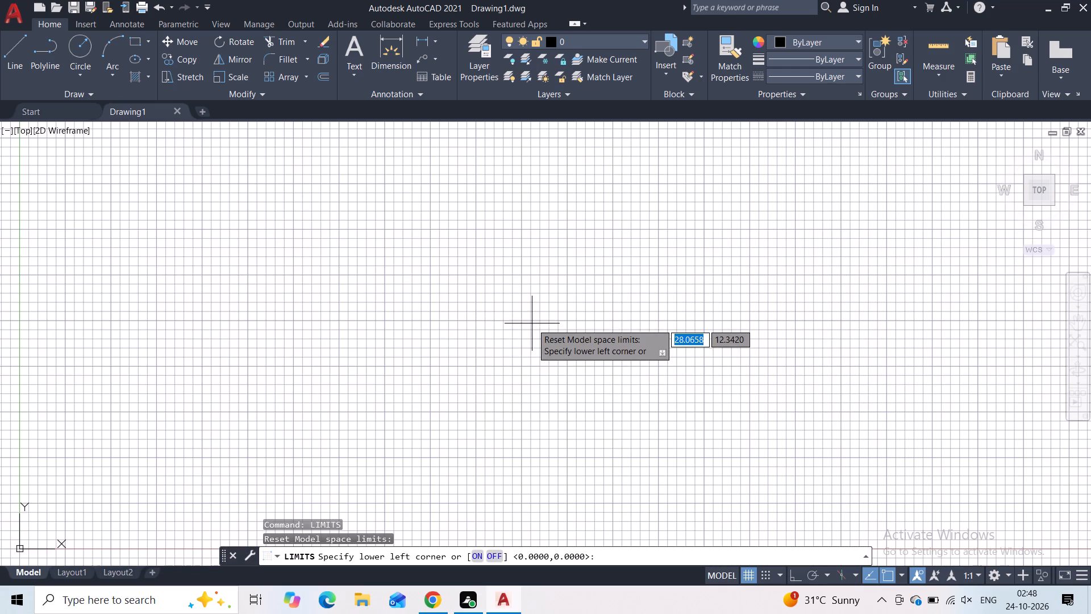
pyautogui.press('0')
pyautogui.press(',')
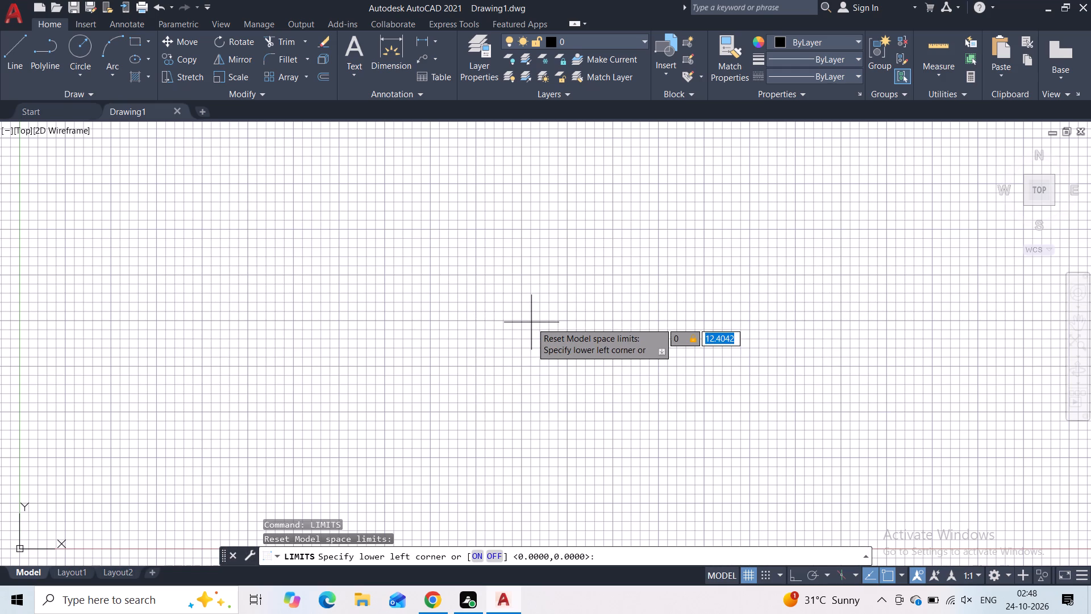
pyautogui.press('0')
pyautogui.press('Return')
pyautogui.press('2')
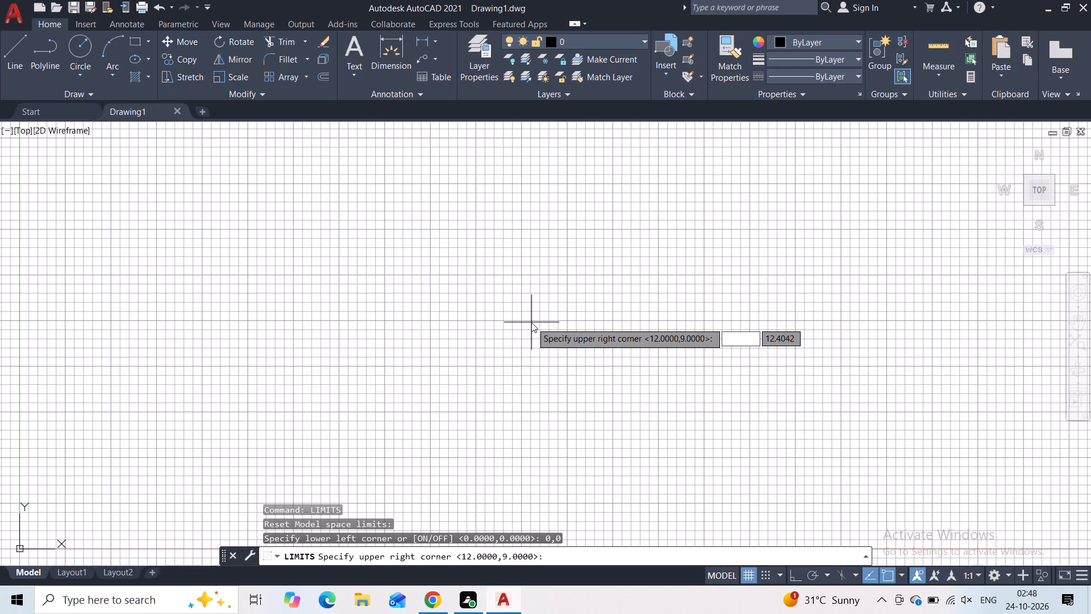
pyautogui.write('97')
pyautogui.press(',')
pyautogui.write('210')
pyautogui.press('Return')
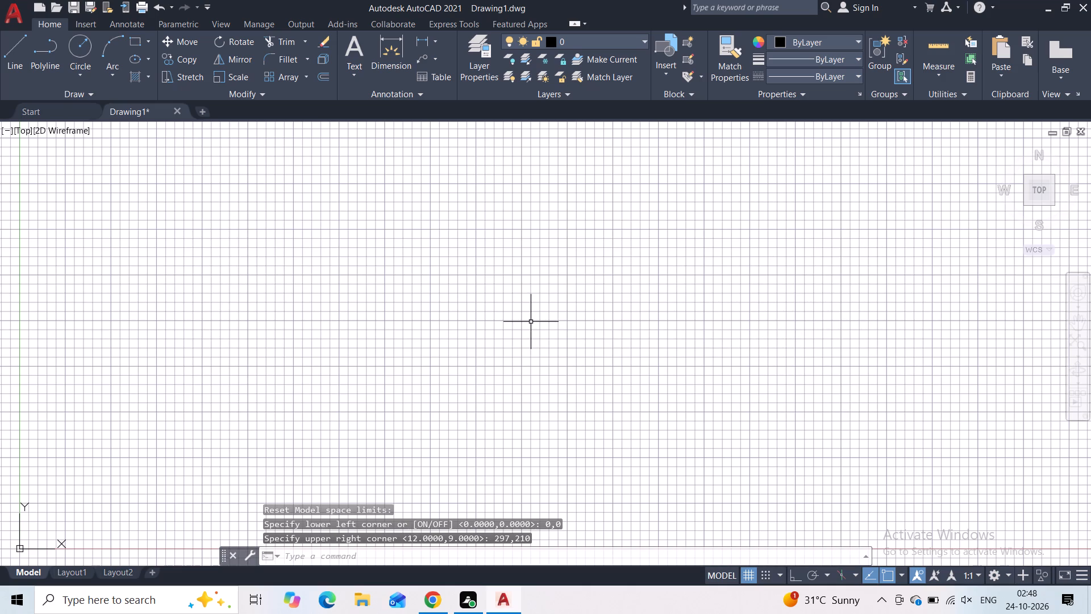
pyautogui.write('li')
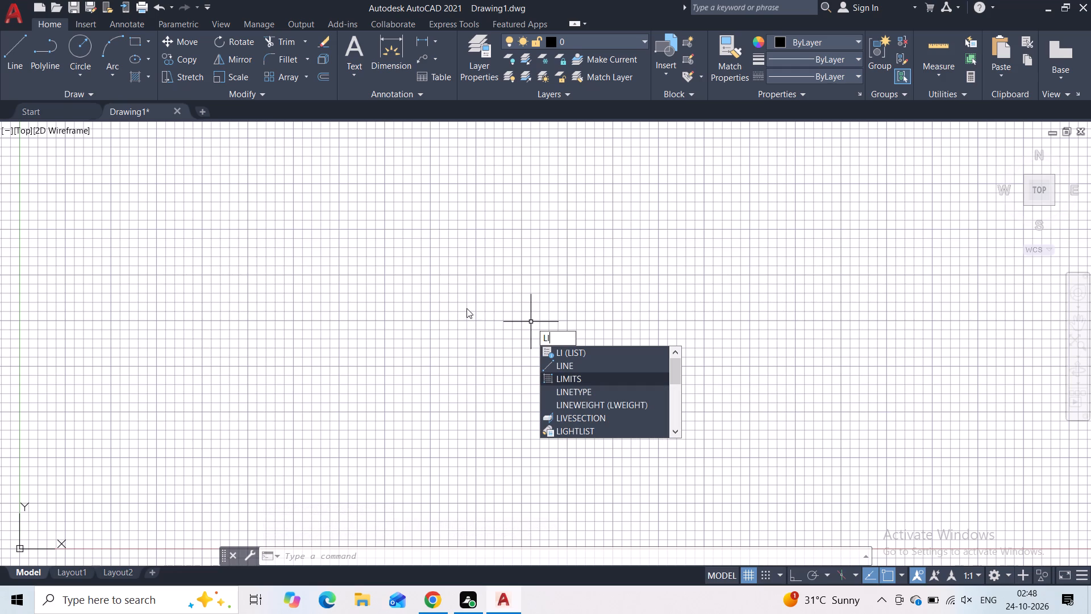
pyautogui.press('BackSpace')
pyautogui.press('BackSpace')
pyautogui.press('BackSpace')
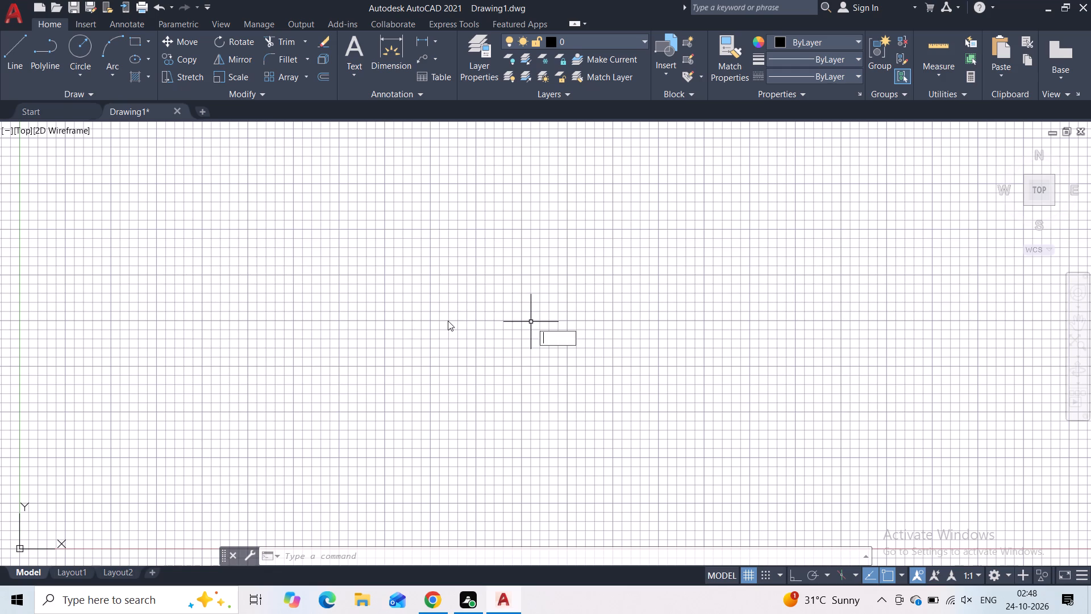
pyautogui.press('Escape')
# Zoom All to fit the full drawing limits in view.
pyautogui.press('z')
pyautogui.press('Return')
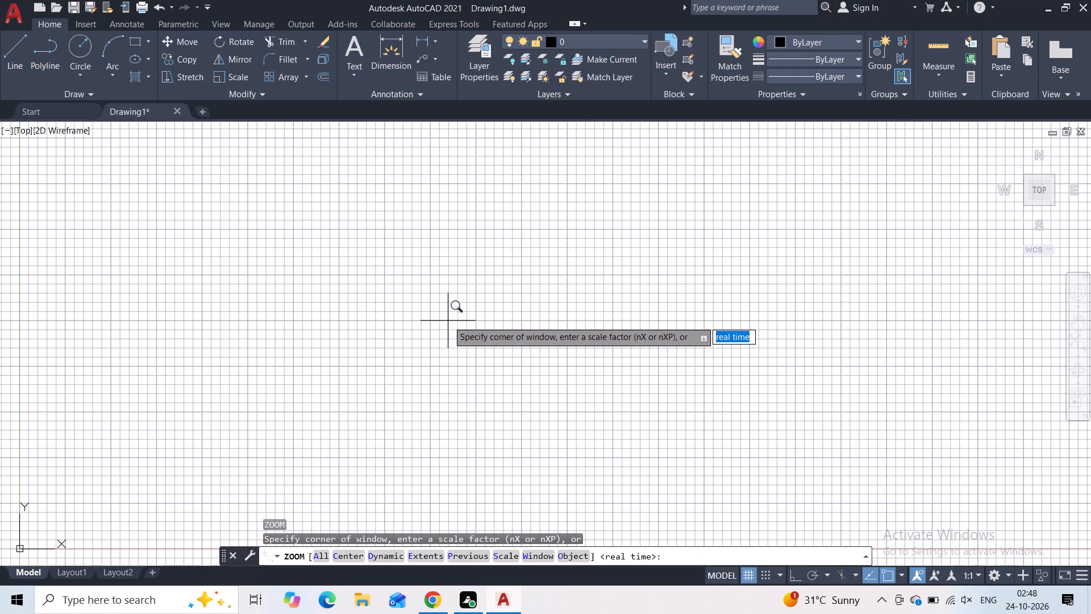
pyautogui.press('a')
pyautogui.press('Return')
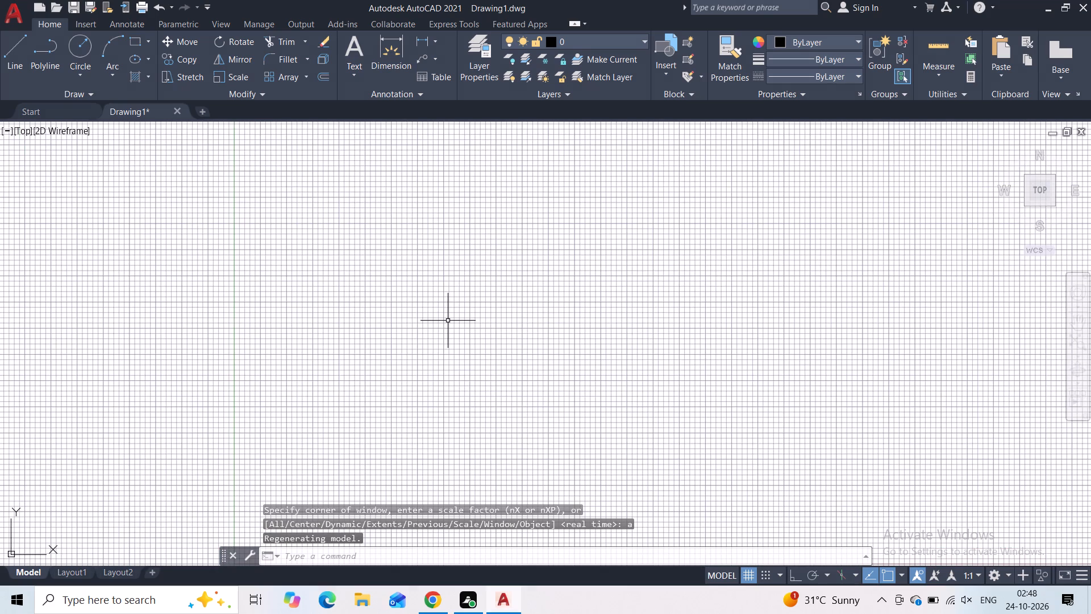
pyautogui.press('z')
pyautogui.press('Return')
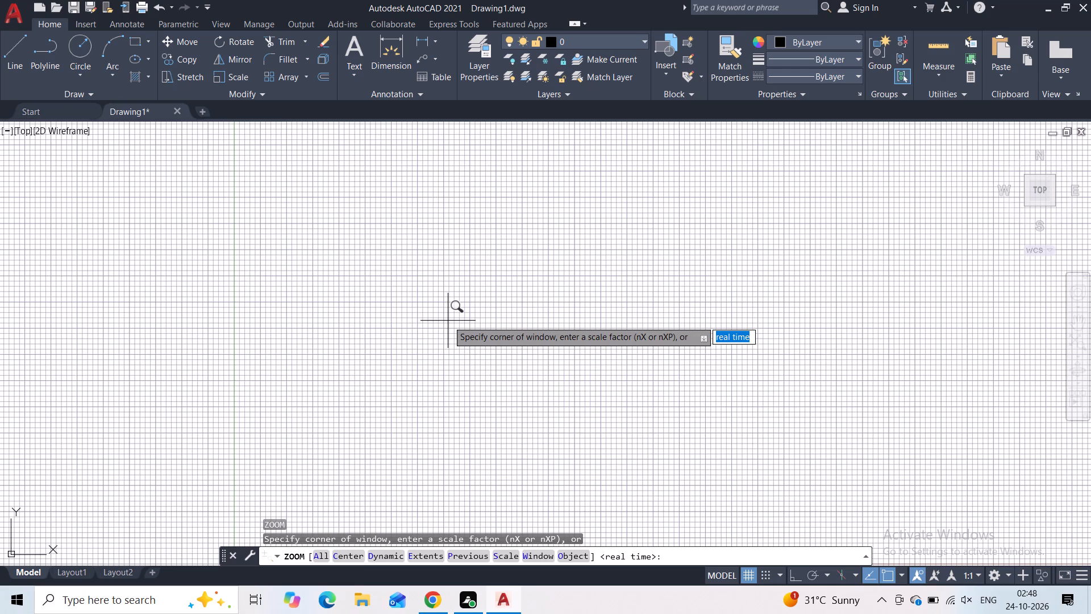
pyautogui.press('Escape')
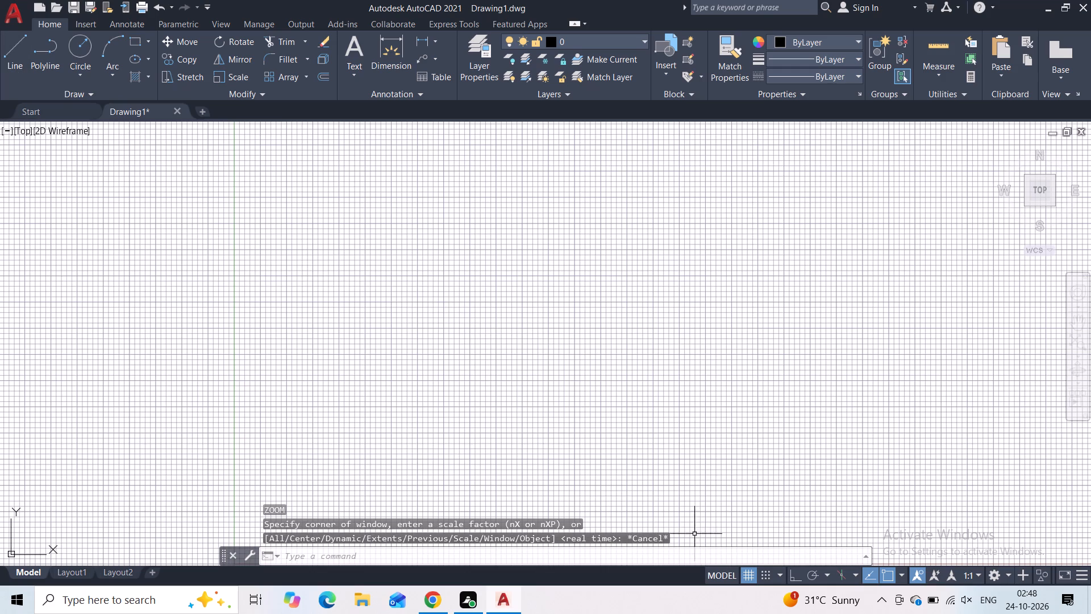
# Turn off the drawing grid display.
pyautogui.click(747, 576)
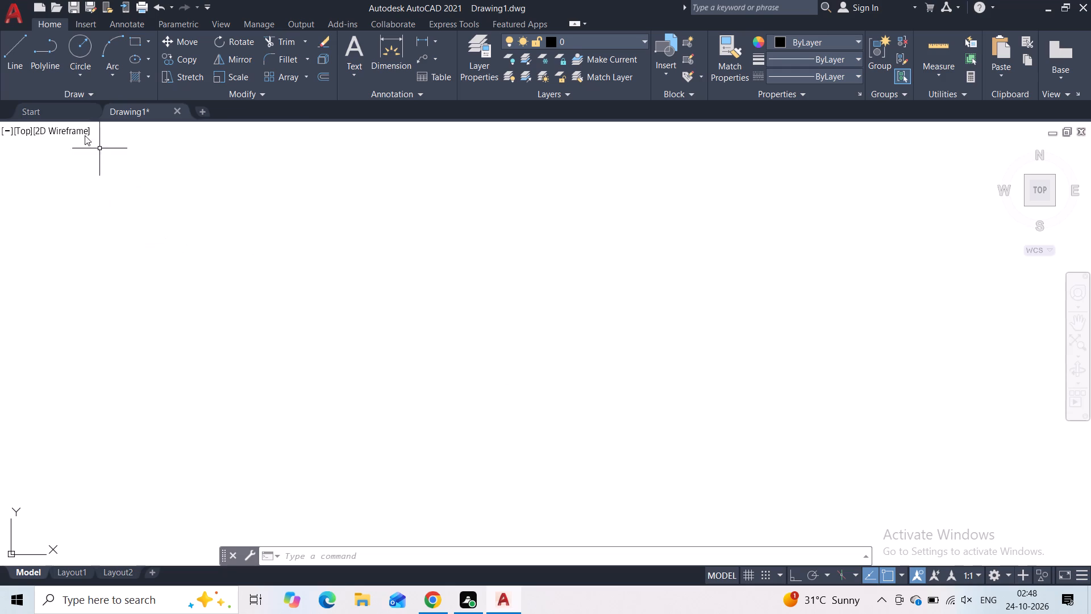
# Set the drawing's length unit type to Architectural.
pyautogui.write('uni')
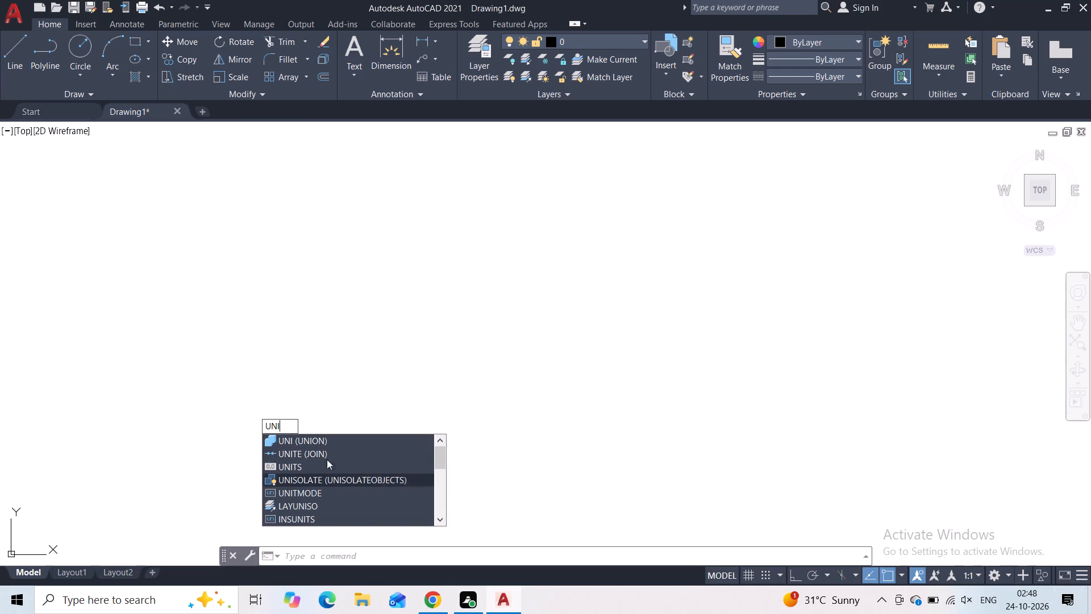
pyautogui.click(306, 463)
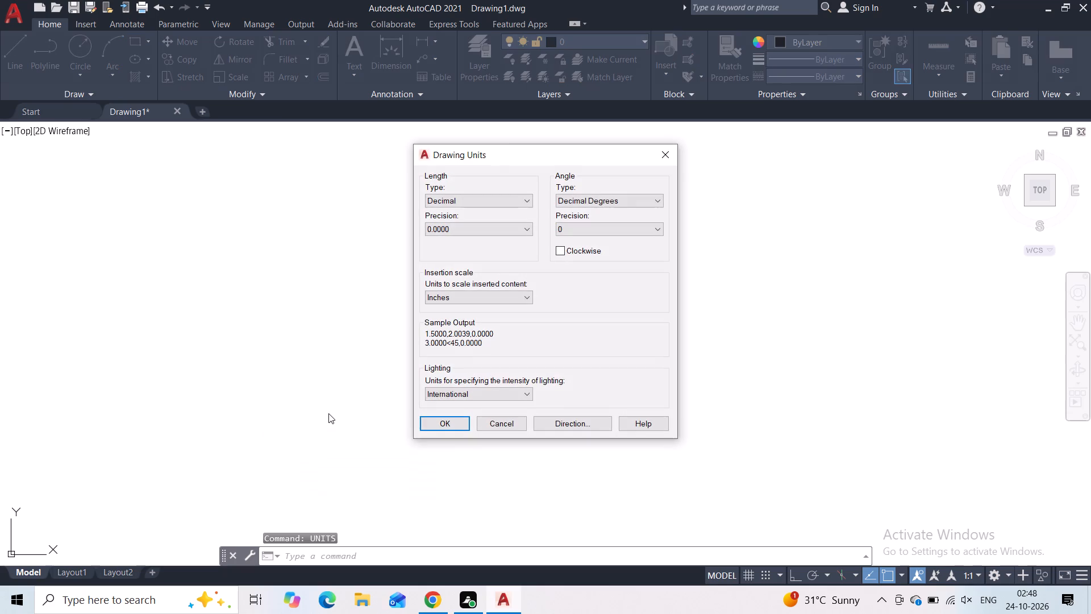
pyautogui.click(467, 201)
pyautogui.click(460, 213)
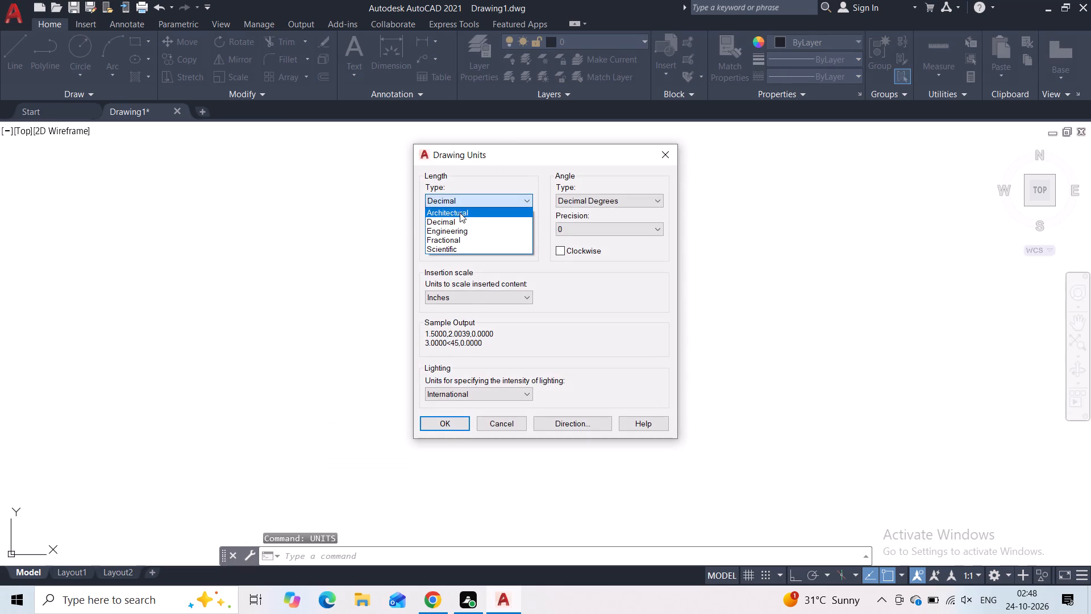
pyautogui.click(448, 430)
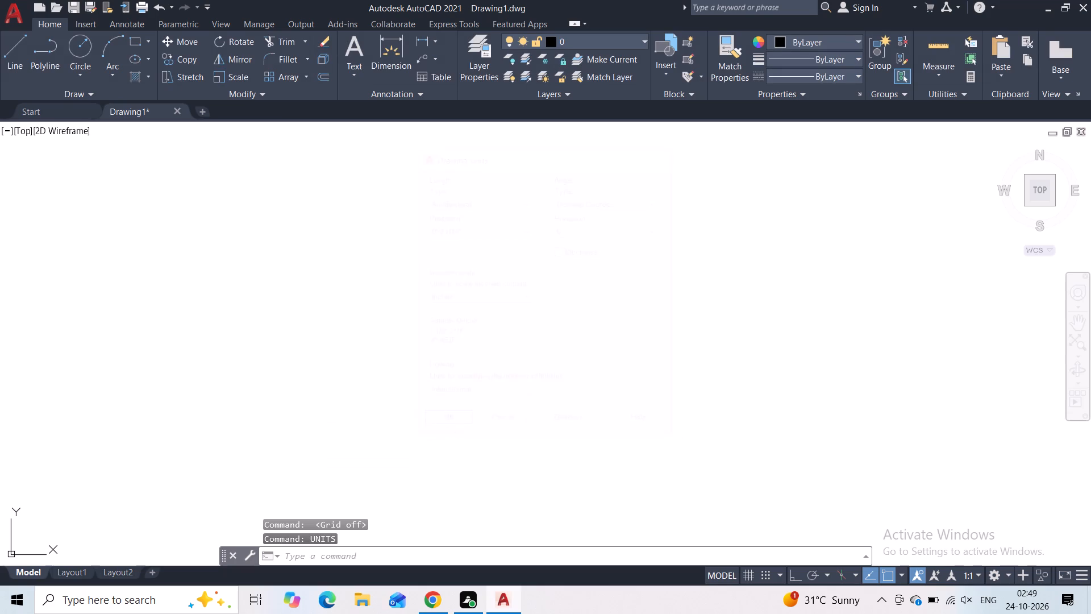
# Modify the Standard dimension style so its linear dimensions use the Architectural unit format.
pyautogui.write('dim')
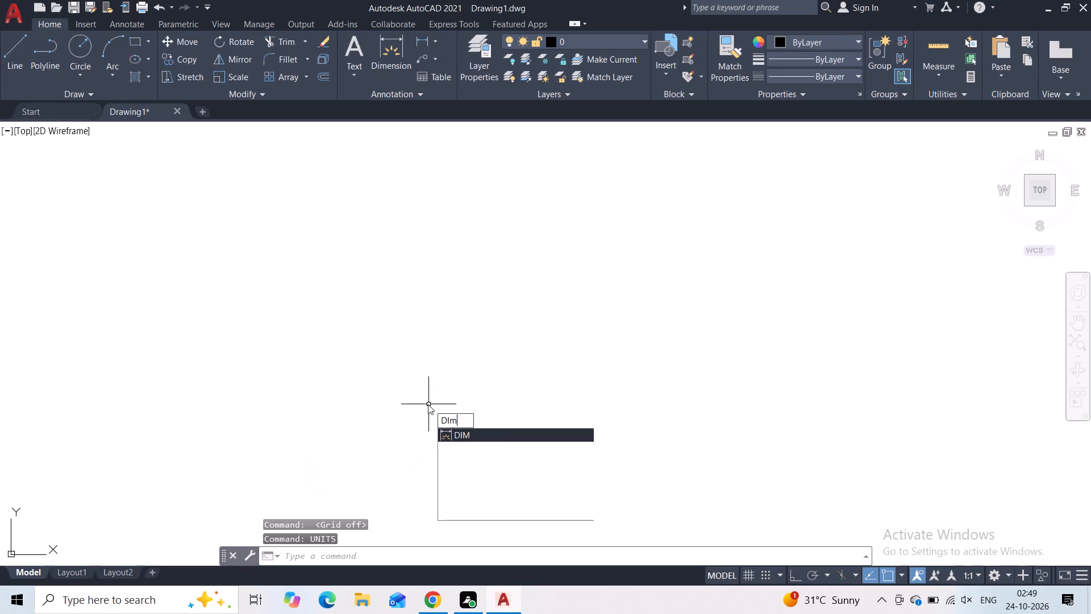
pyautogui.click(461, 447)
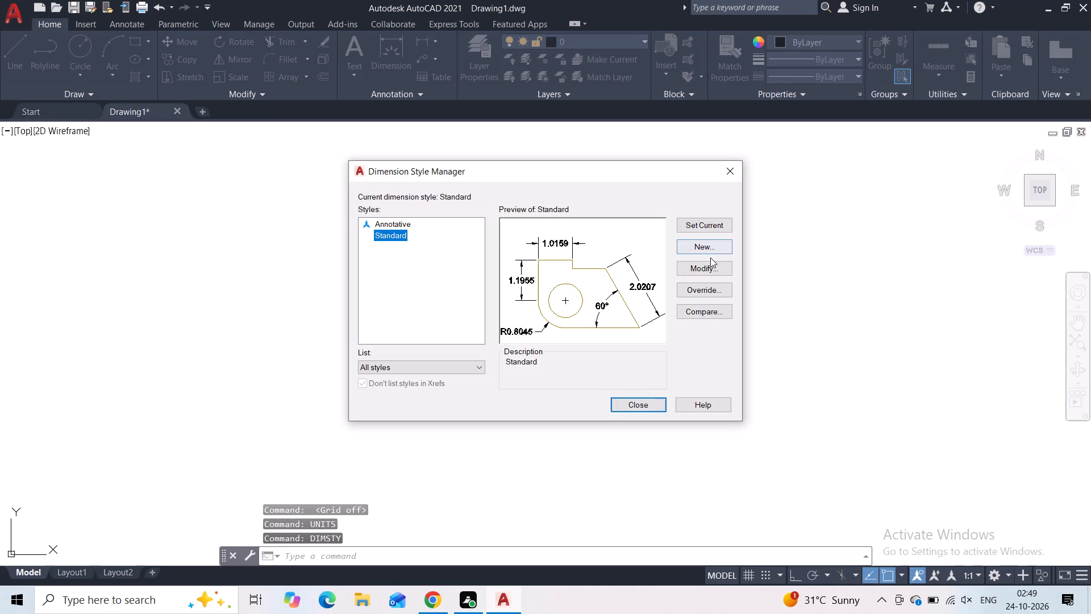
pyautogui.click(704, 265)
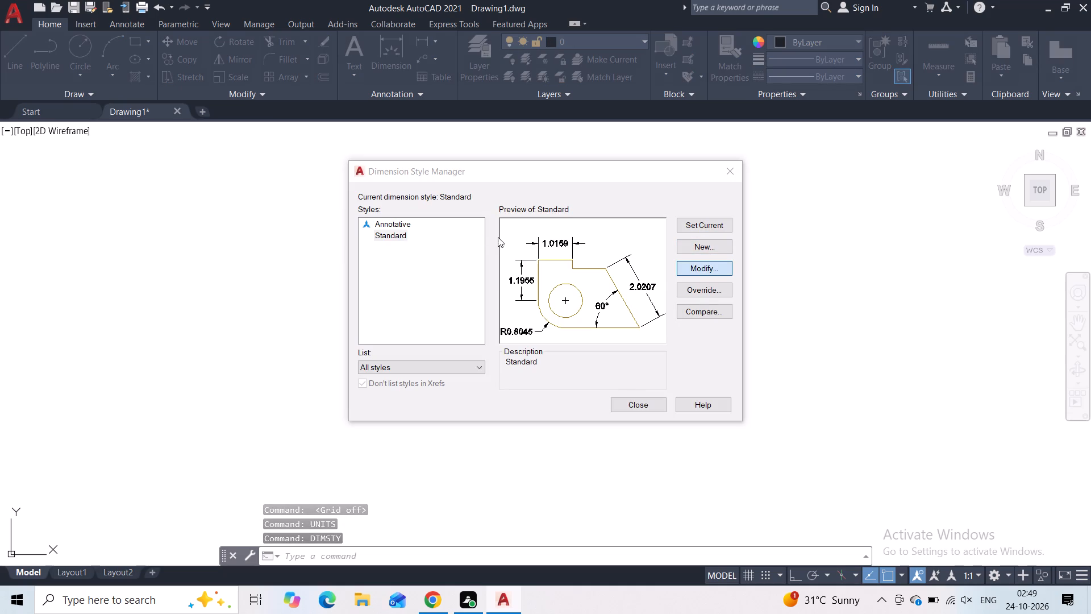
pyautogui.click(513, 144)
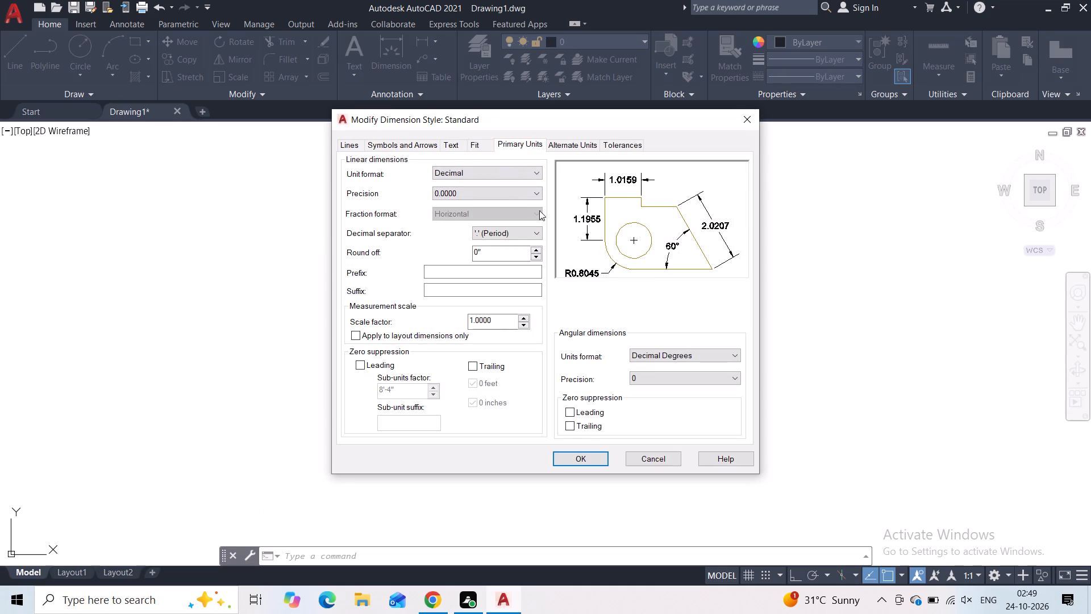
pyautogui.click(503, 169)
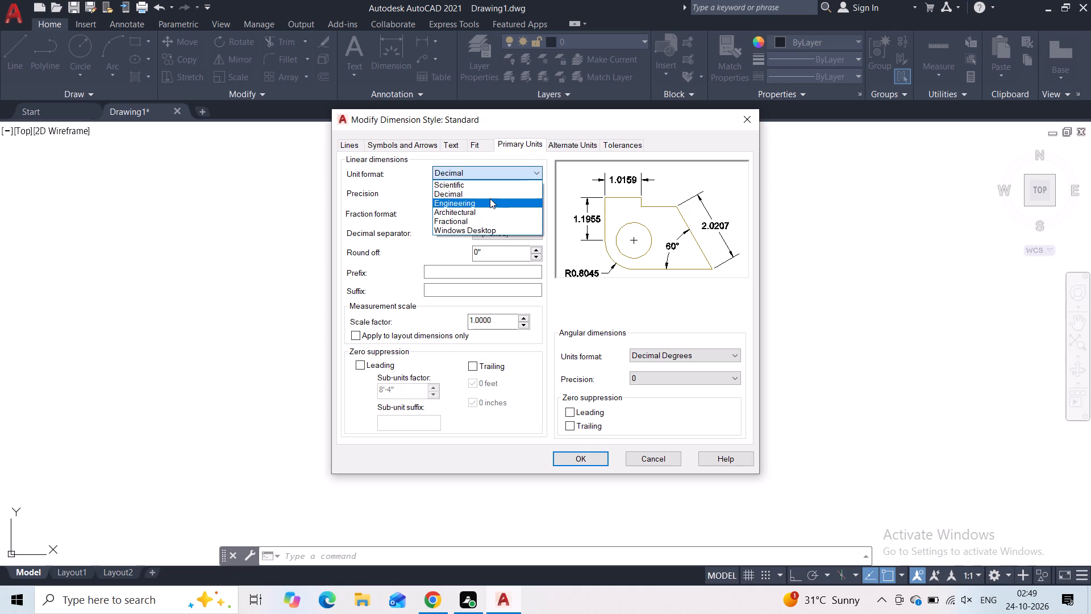
pyautogui.click(474, 210)
# Raise the Standard style's dimension text height to 4 1/16", make the style current and close the Dimension Style Manager.
pyautogui.click(459, 148)
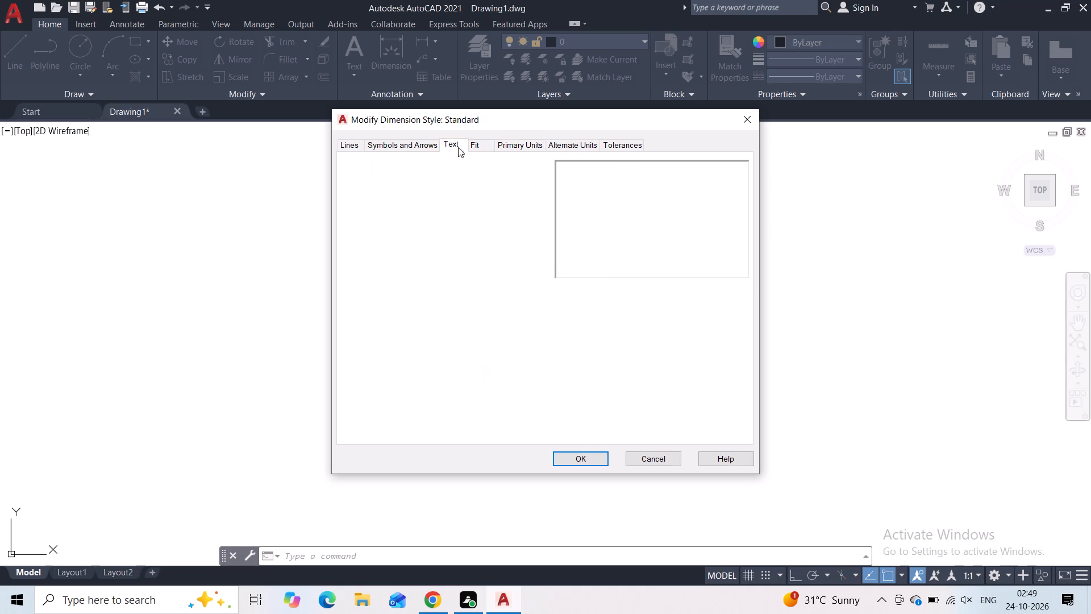
pyautogui.click(538, 242)
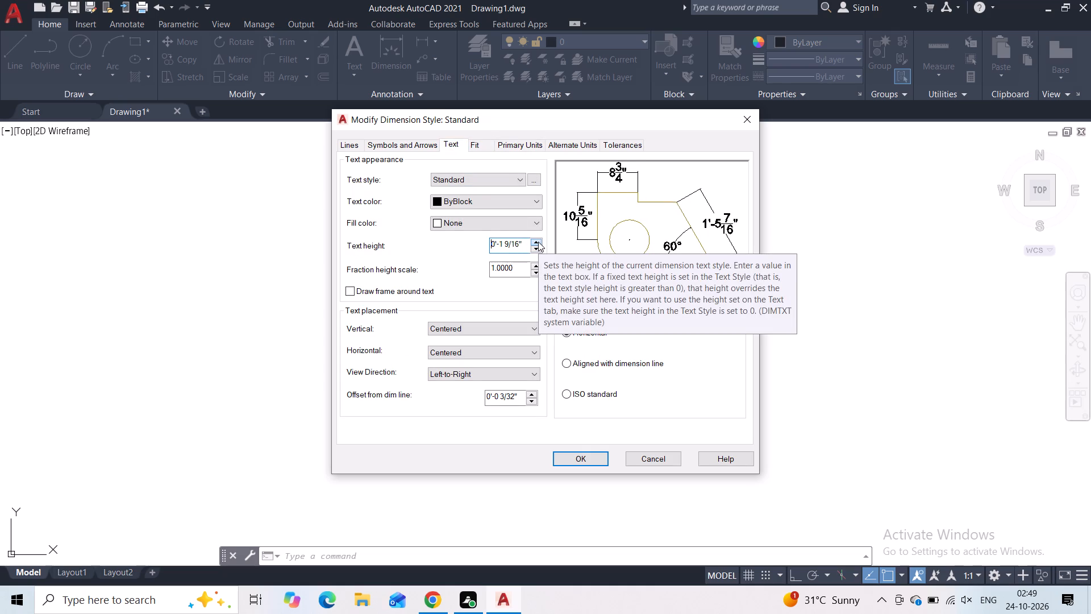
pyautogui.click(578, 457)
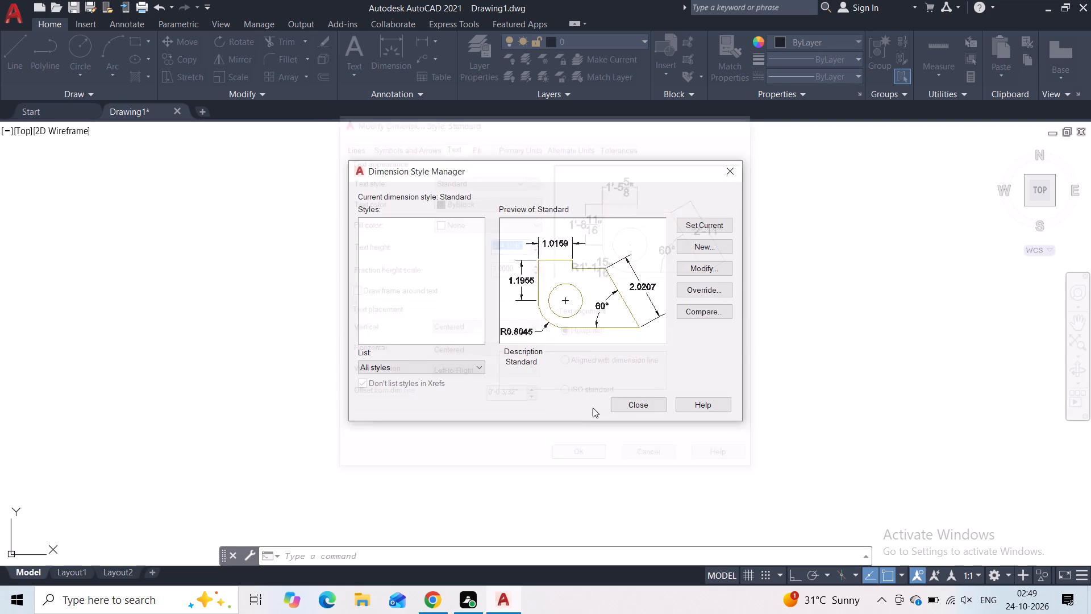
pyautogui.click(699, 228)
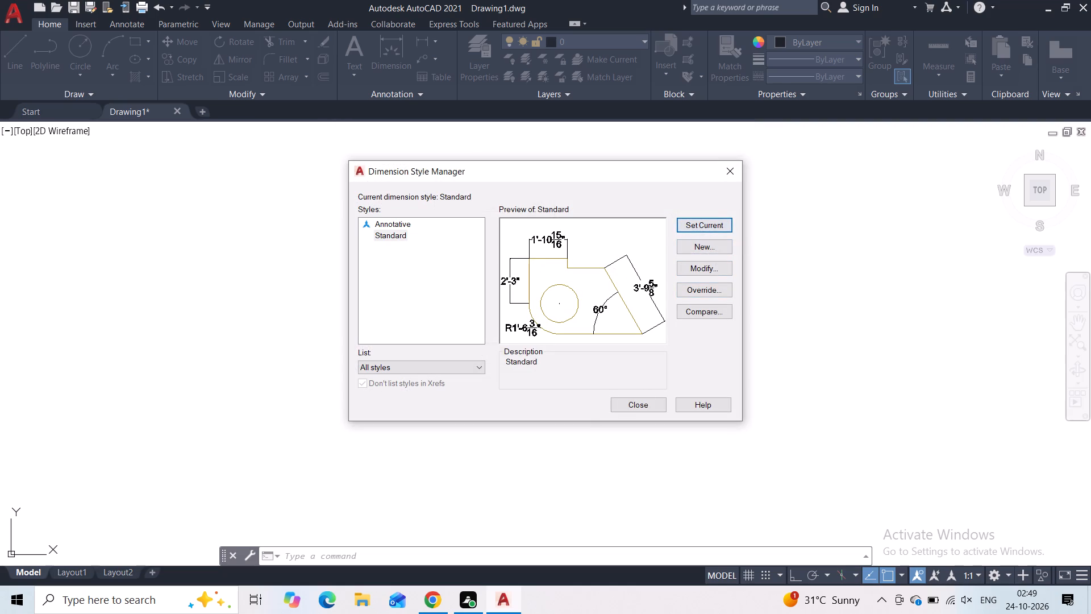
pyautogui.click(634, 408)
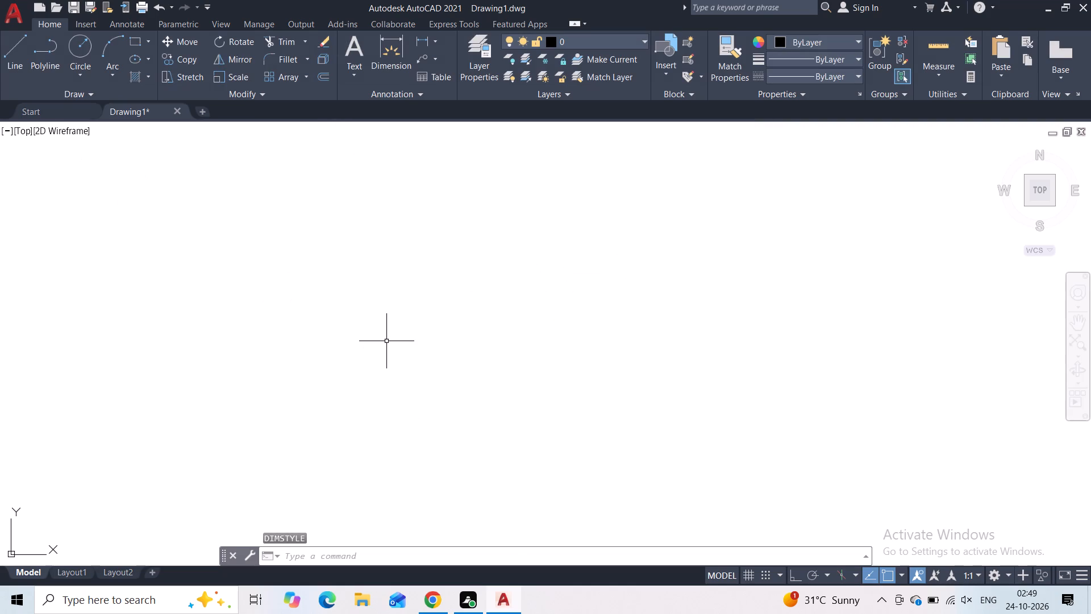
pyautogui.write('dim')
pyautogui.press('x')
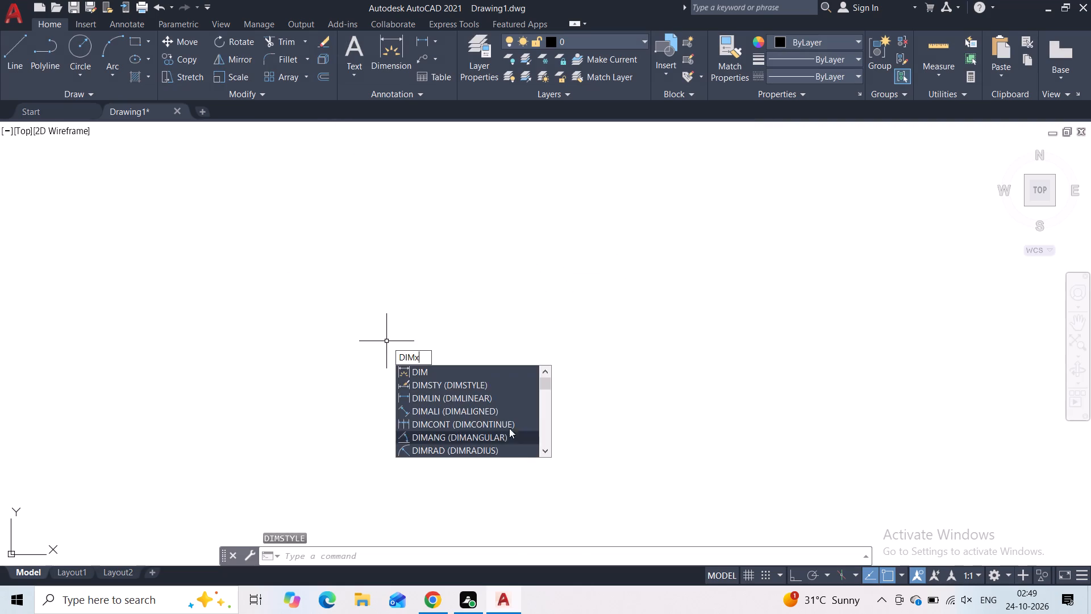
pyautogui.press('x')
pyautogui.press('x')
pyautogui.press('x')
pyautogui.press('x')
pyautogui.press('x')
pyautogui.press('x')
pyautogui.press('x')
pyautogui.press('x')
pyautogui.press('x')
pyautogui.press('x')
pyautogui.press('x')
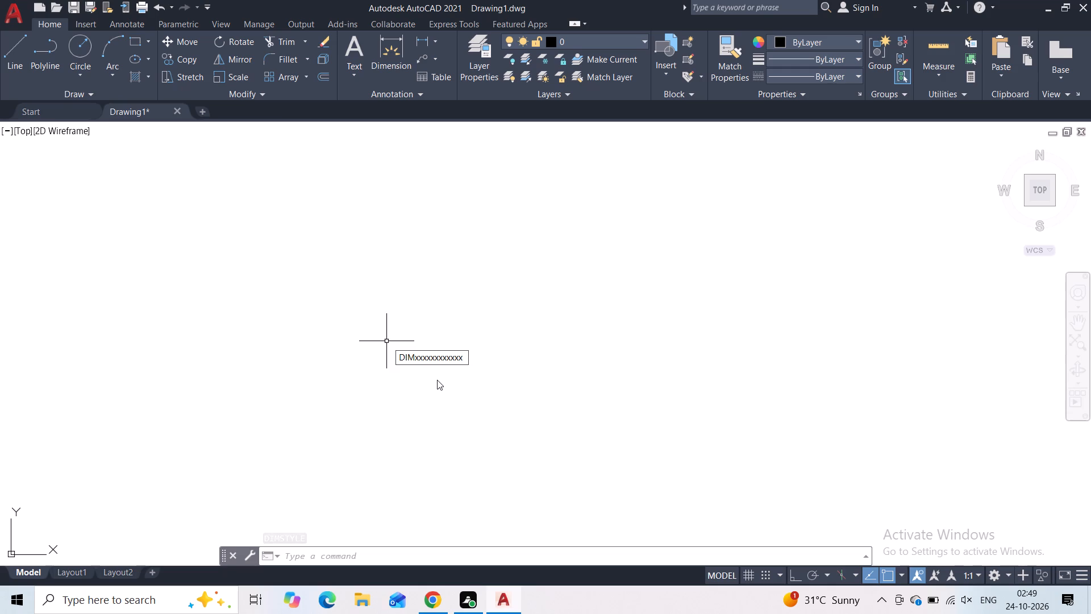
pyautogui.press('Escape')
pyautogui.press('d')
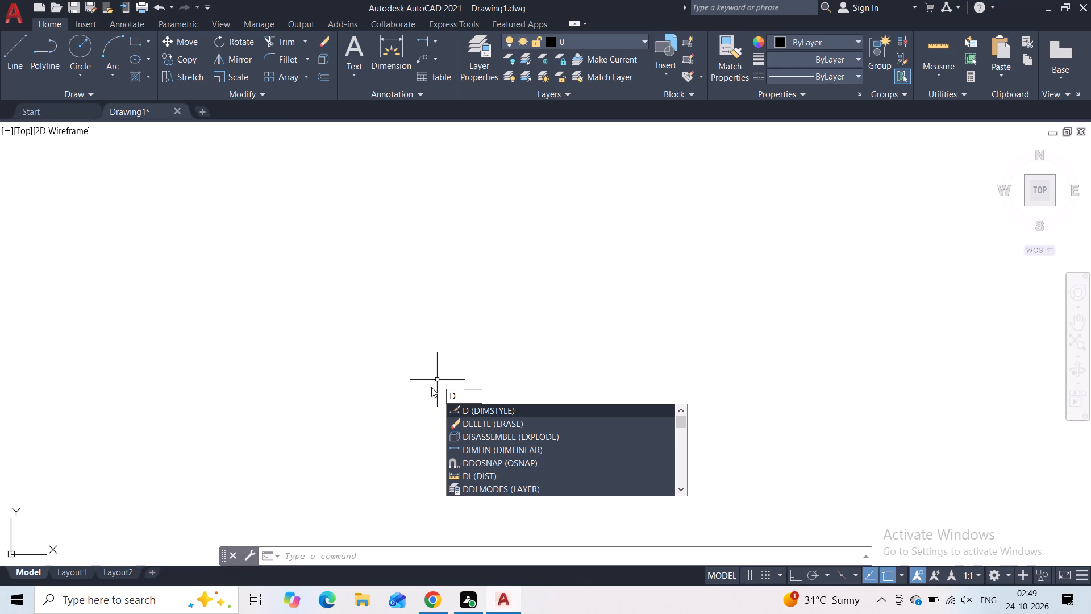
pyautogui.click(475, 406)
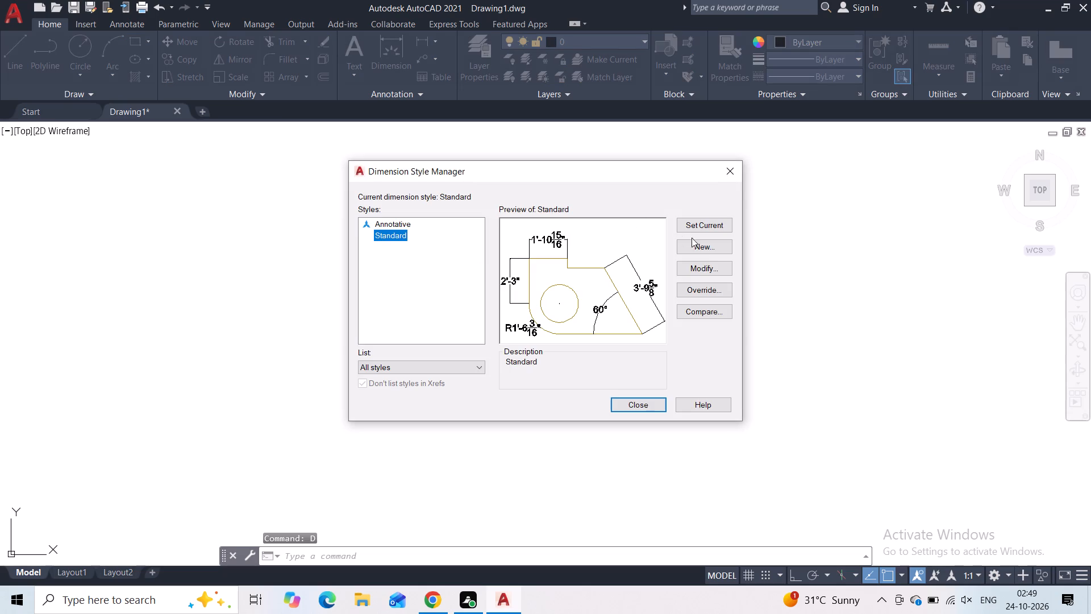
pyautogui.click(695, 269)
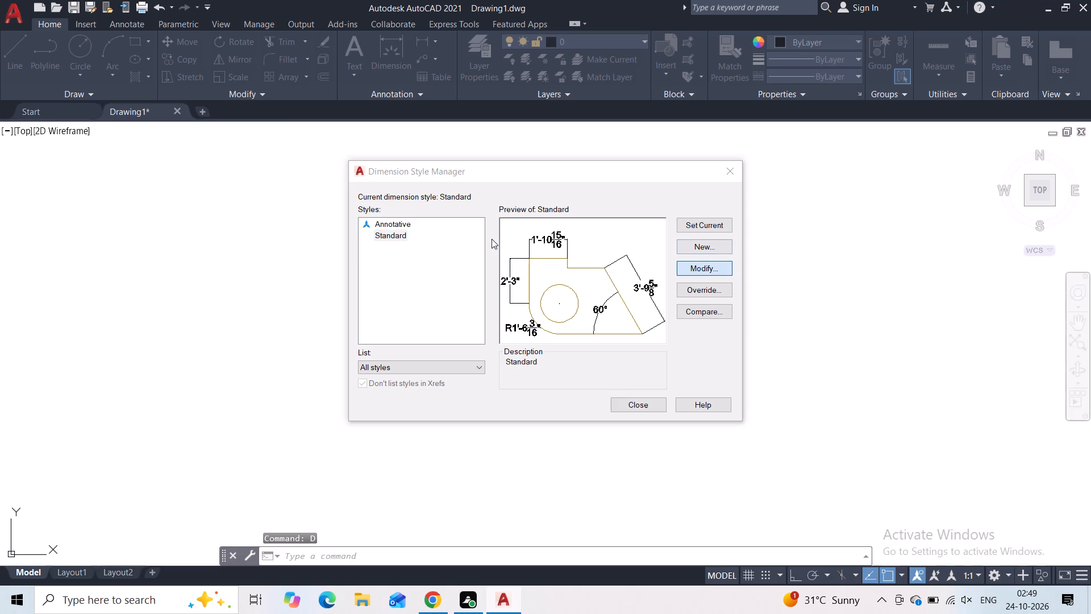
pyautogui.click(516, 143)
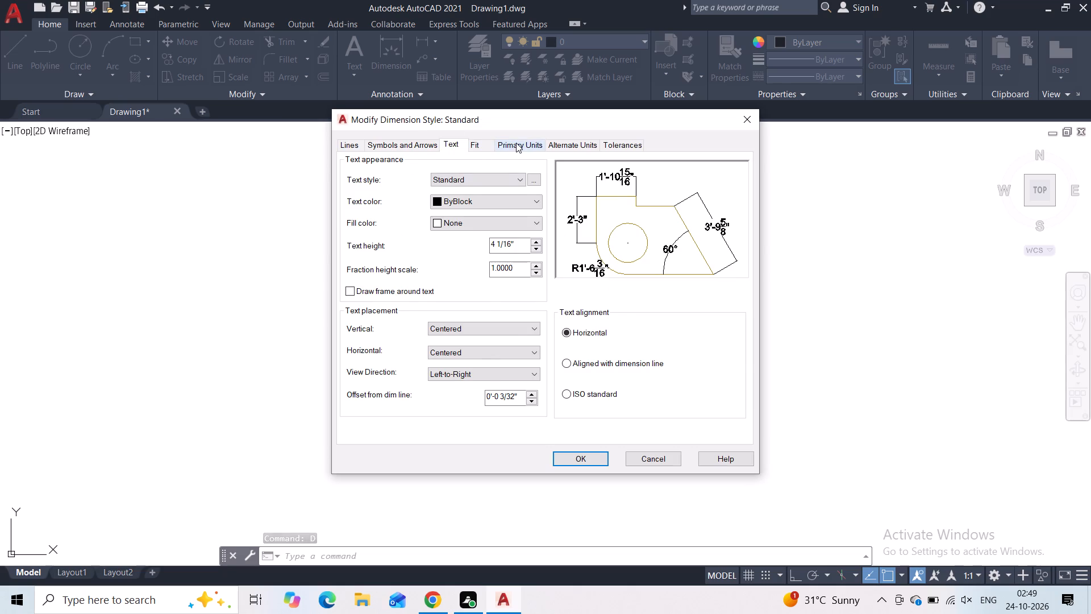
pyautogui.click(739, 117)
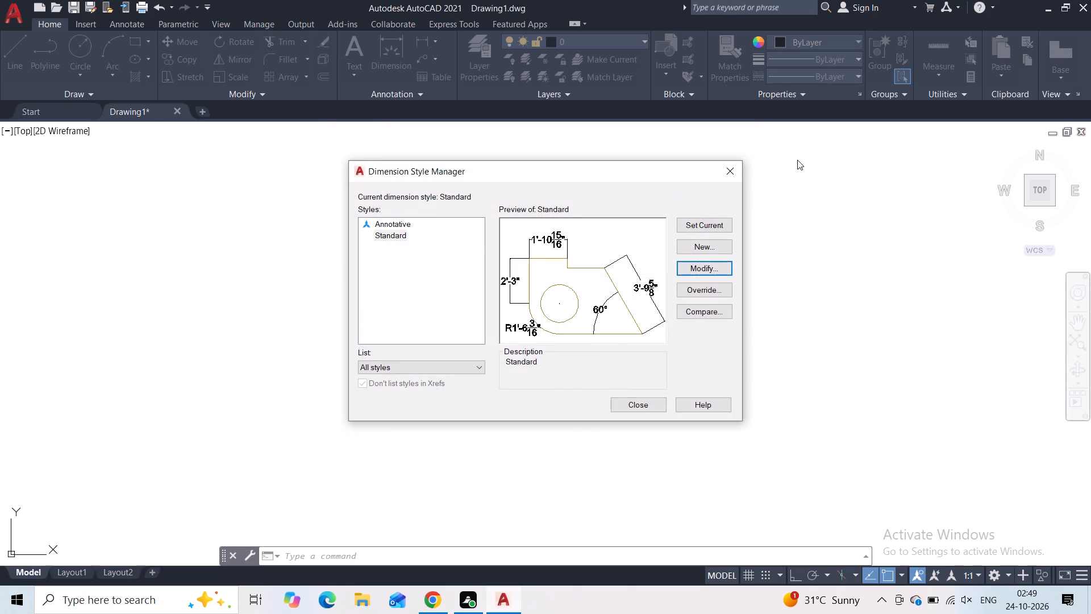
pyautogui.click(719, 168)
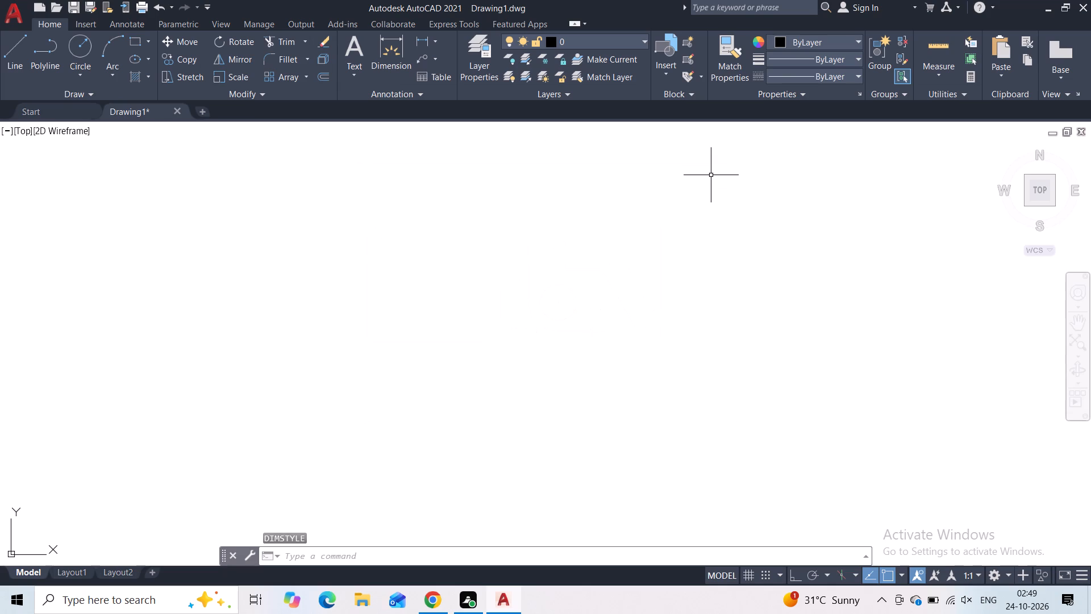
# Turn on Ortho mode and draw a long horizontal baseline with the Line tool.
pyautogui.hotkey('ctrl', 'F8')
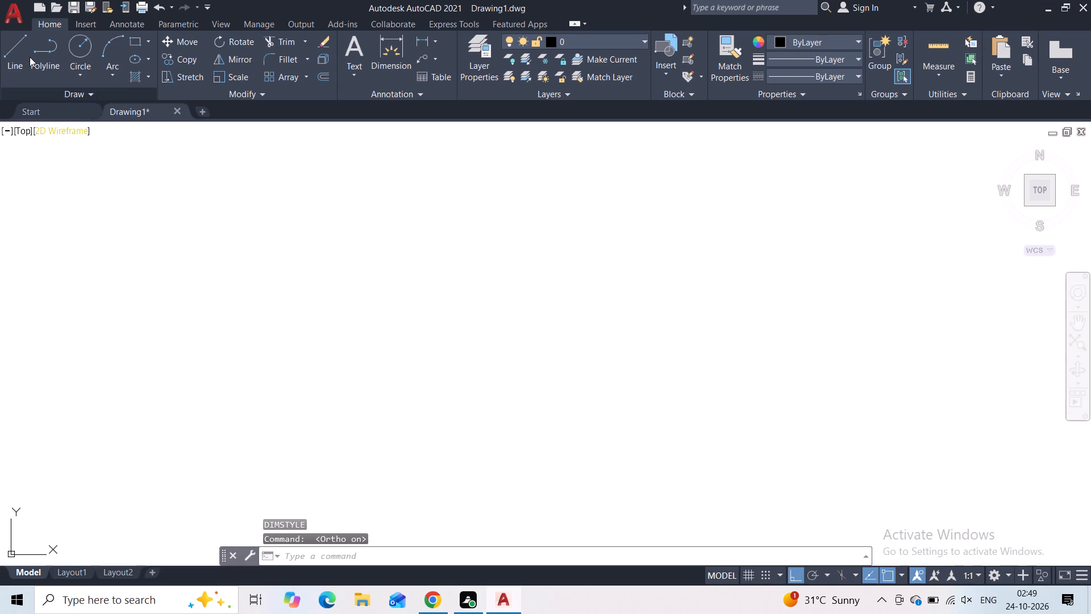
pyautogui.click(21, 57)
pyautogui.click(319, 239)
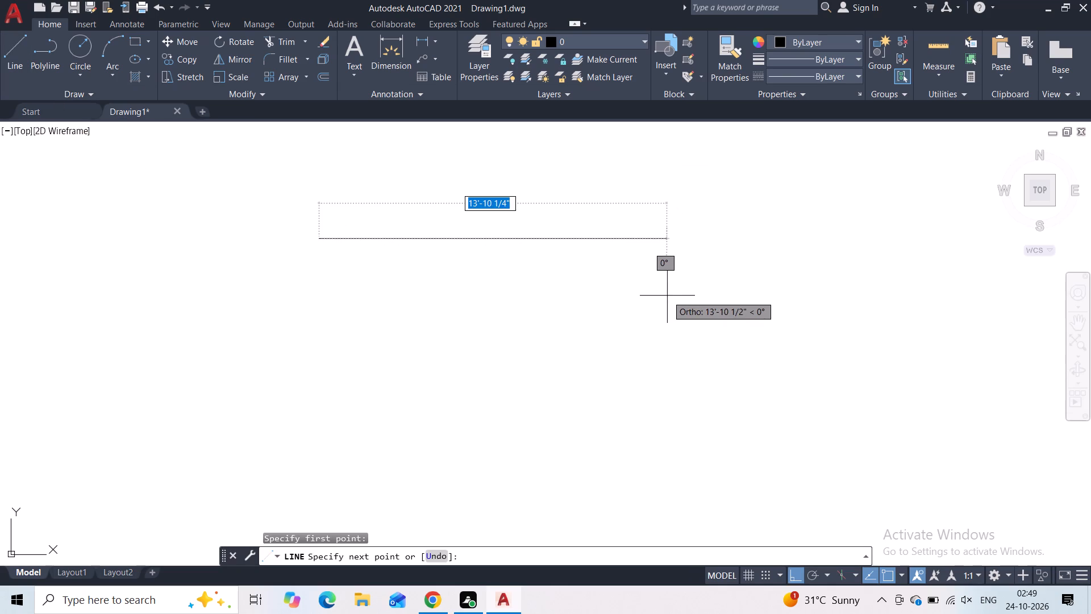
pyautogui.scroll(-2, 657, 312)
pyautogui.moveTo(653, 317); pyautogui.dragTo(514, 397, button='middle')
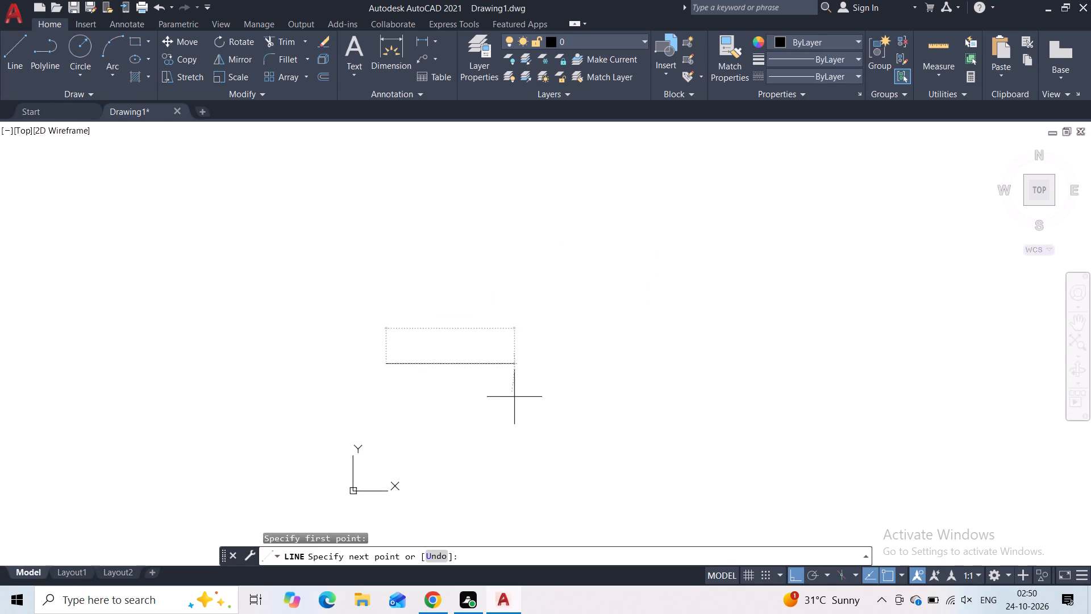
pyautogui.scroll(1, 515, 382)
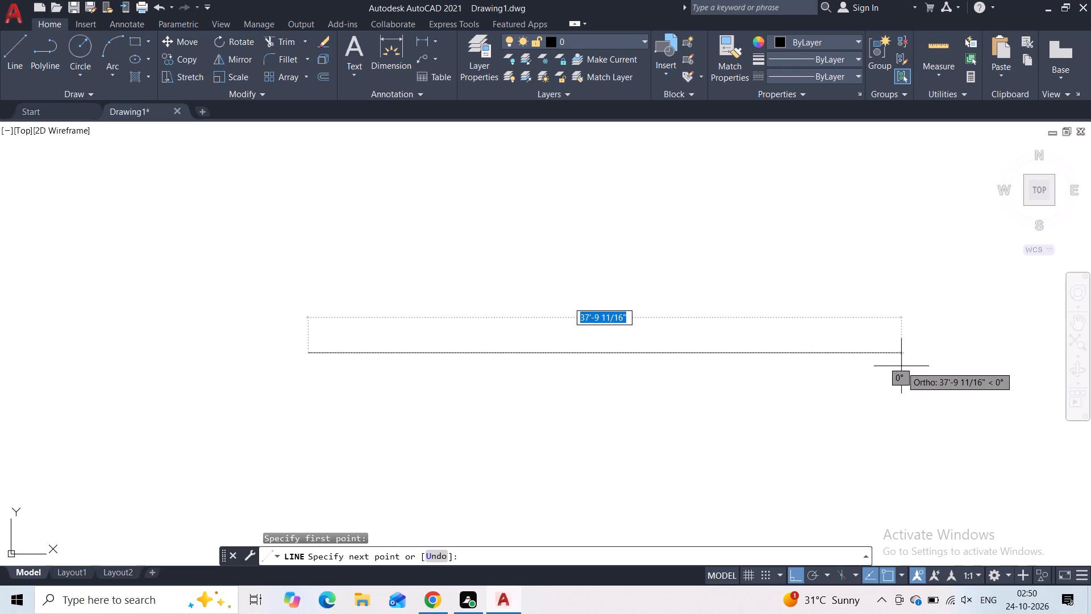
pyautogui.click(972, 361)
pyautogui.press('Escape')
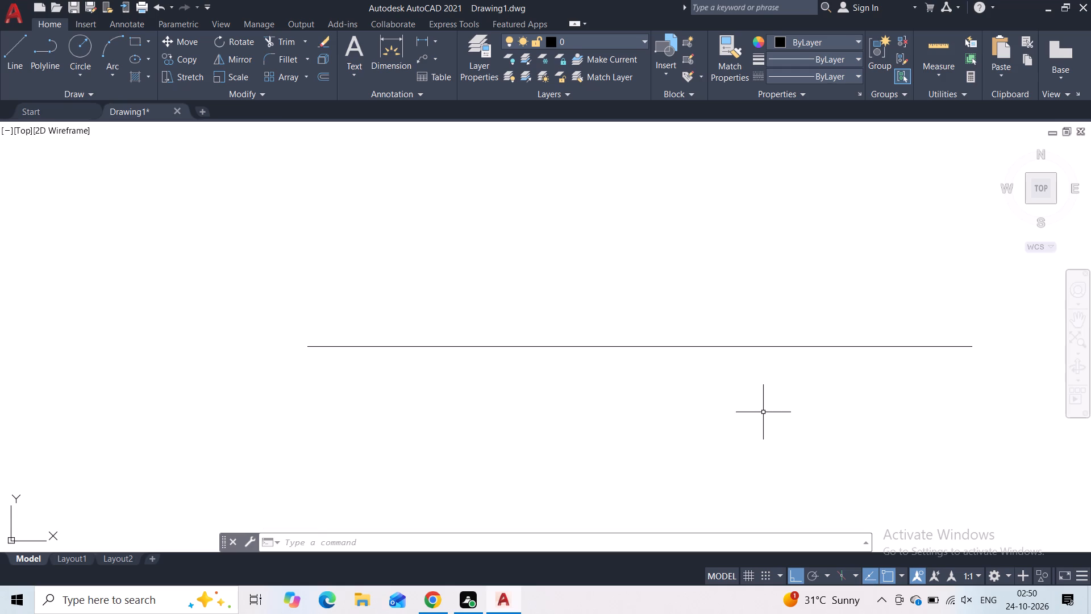
# Draw a 14' line up from the baseline's right end, continue horizontally left about three quarters of its length, and return down to the baseline.
pyautogui.moveTo(397, 293); pyautogui.dragTo(181, 403, button='middle')
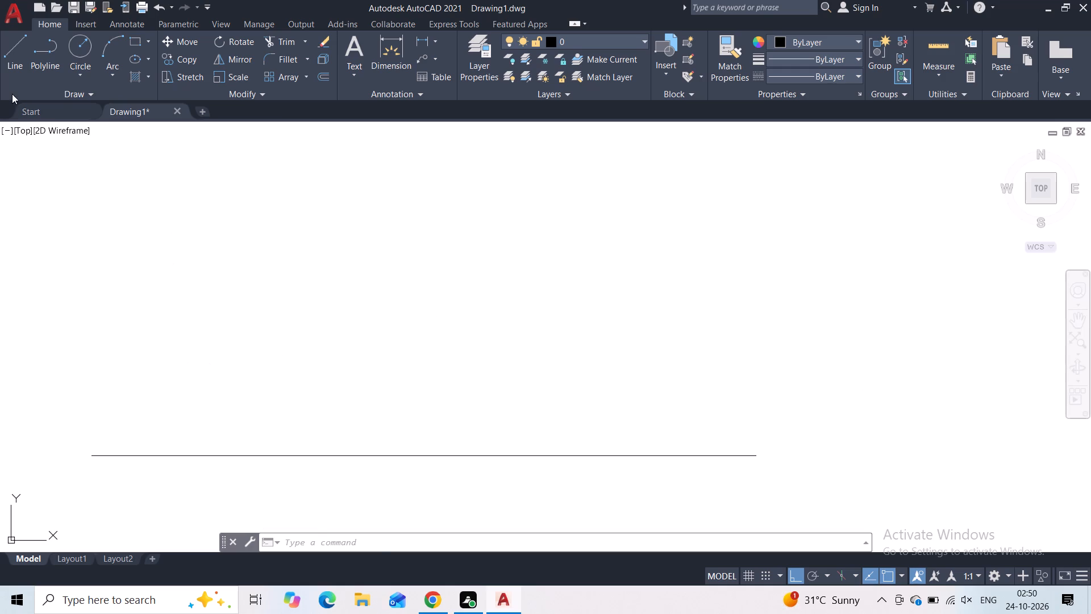
pyautogui.click(13, 67)
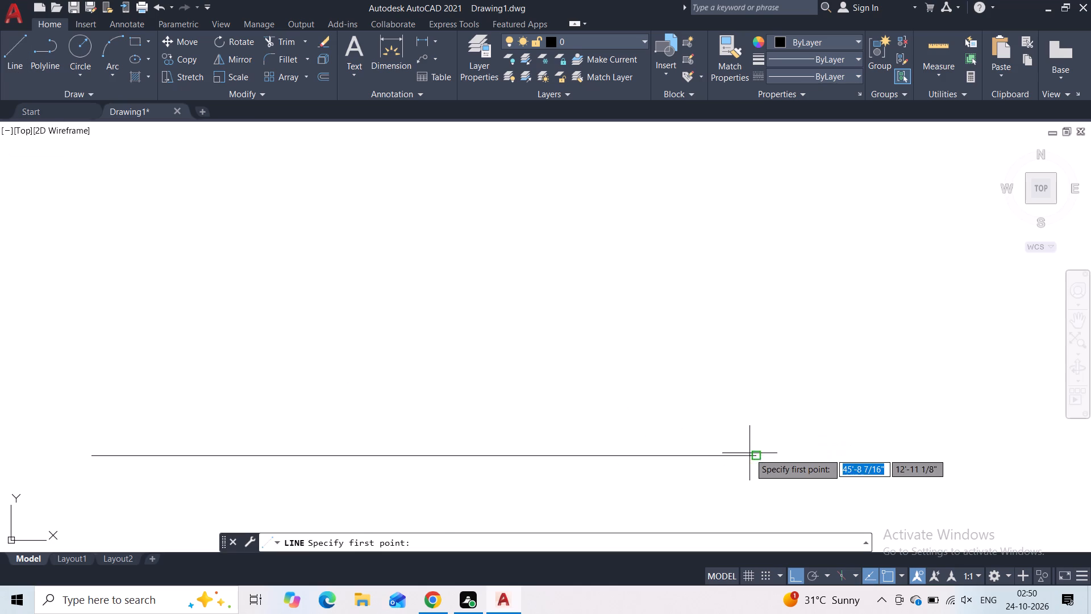
pyautogui.click(749, 453)
pyautogui.write('14')
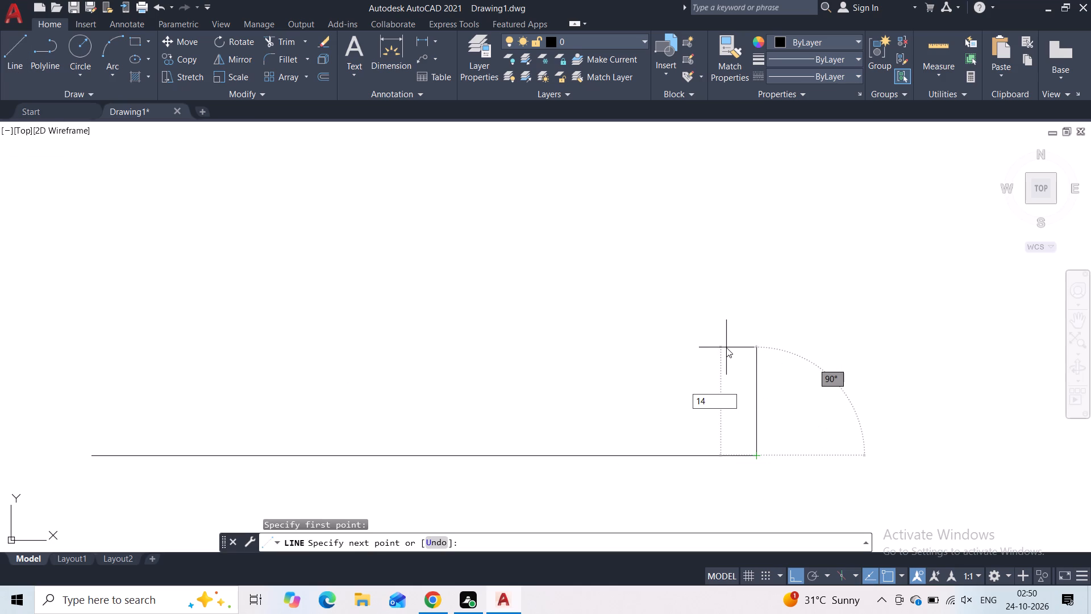
pyautogui.press("'")
pyautogui.press('Return')
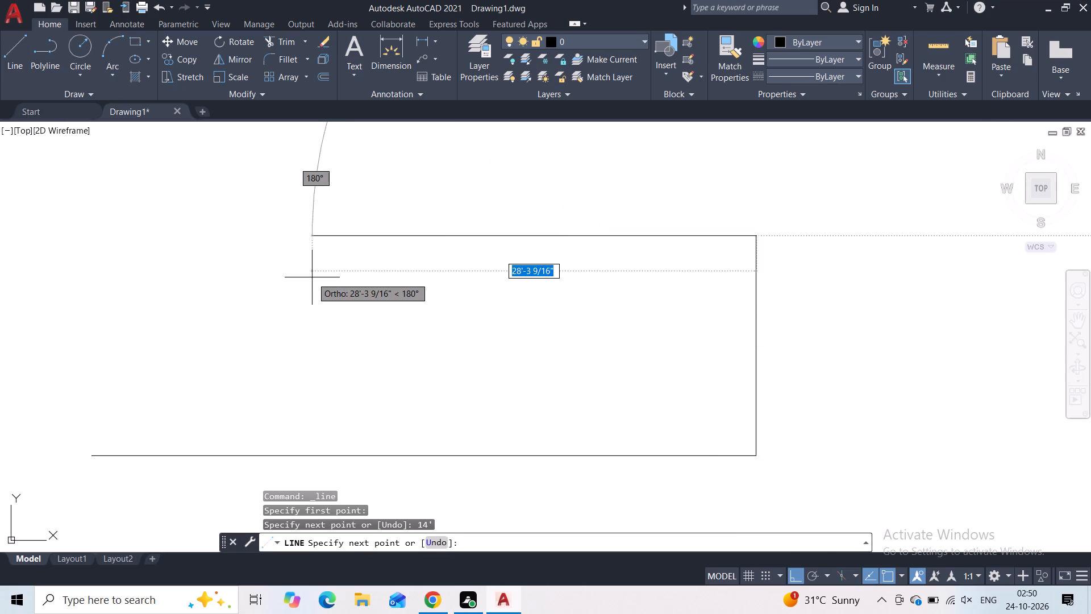
pyautogui.click(271, 261)
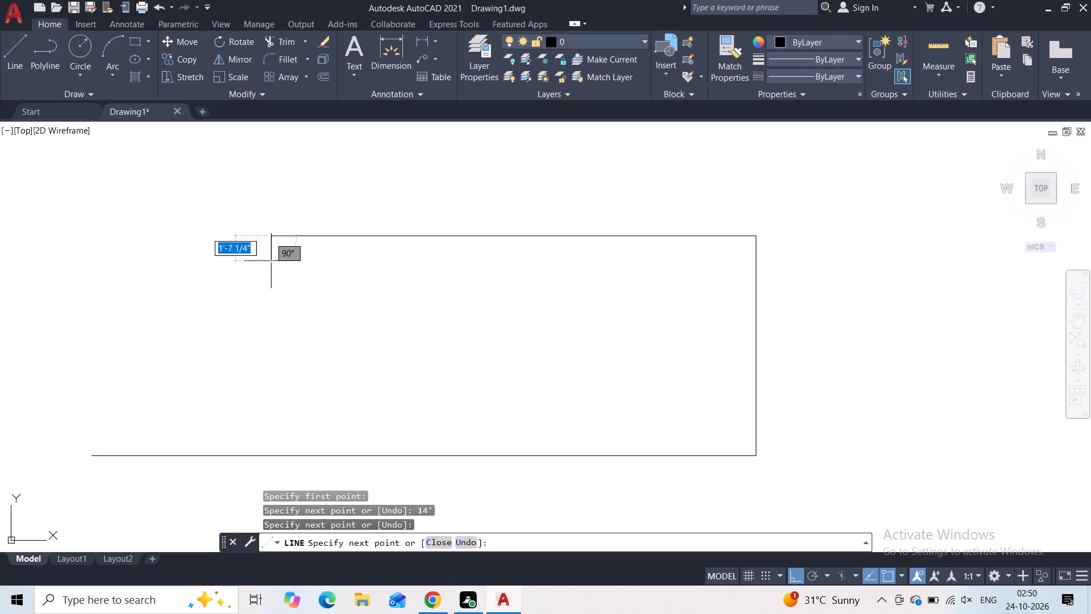
pyautogui.click(278, 454)
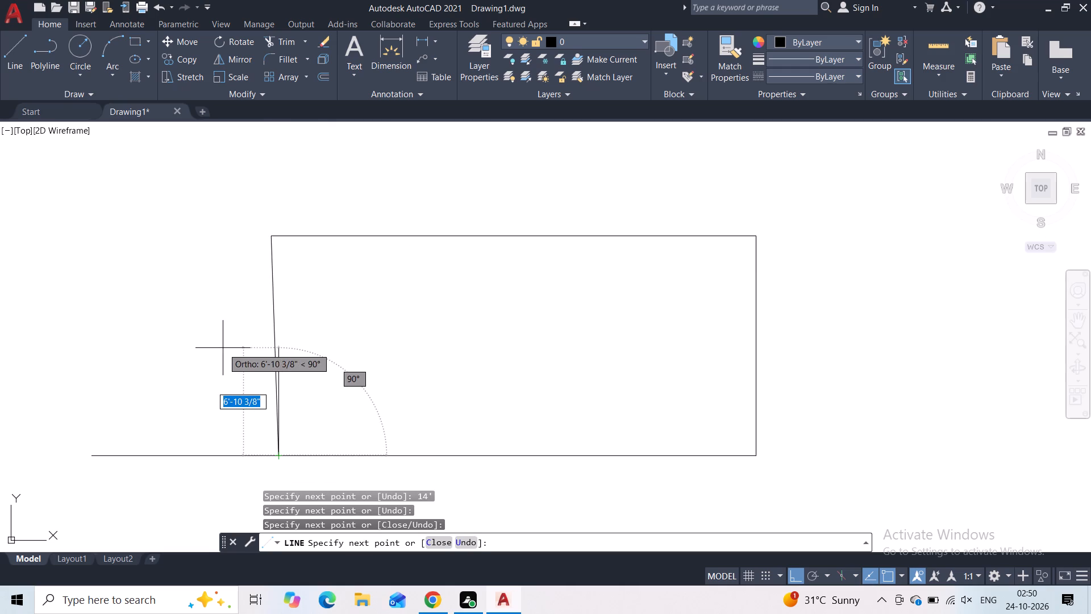
pyautogui.press('Escape')
# Stretch the lower endpoint of the slanted left line along the baseline so the line stands vertical.
pyautogui.click(287, 320)
pyautogui.click(202, 361)
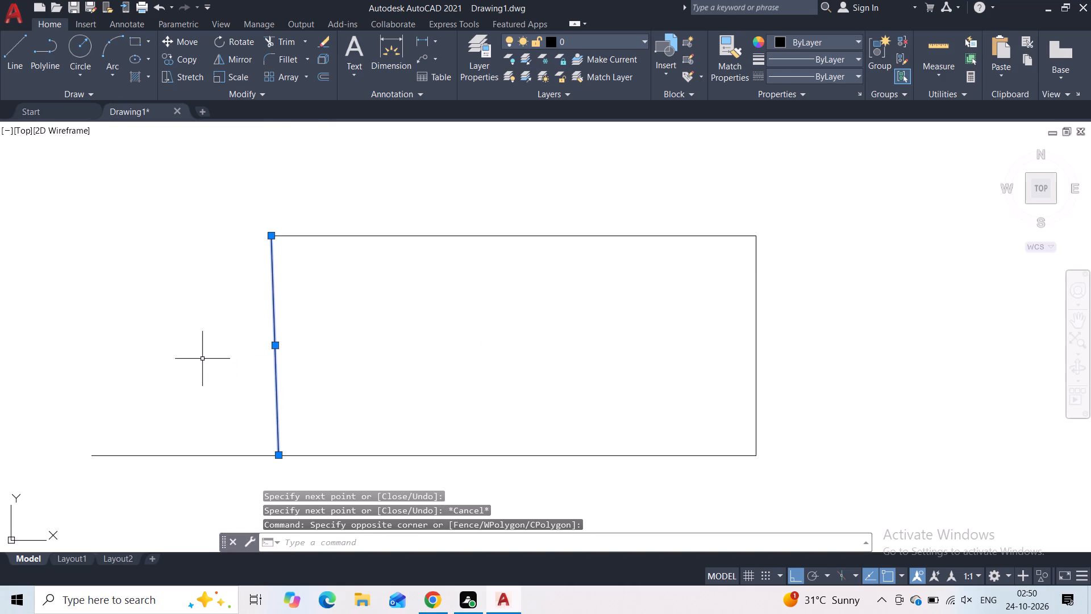
pyautogui.click(280, 454)
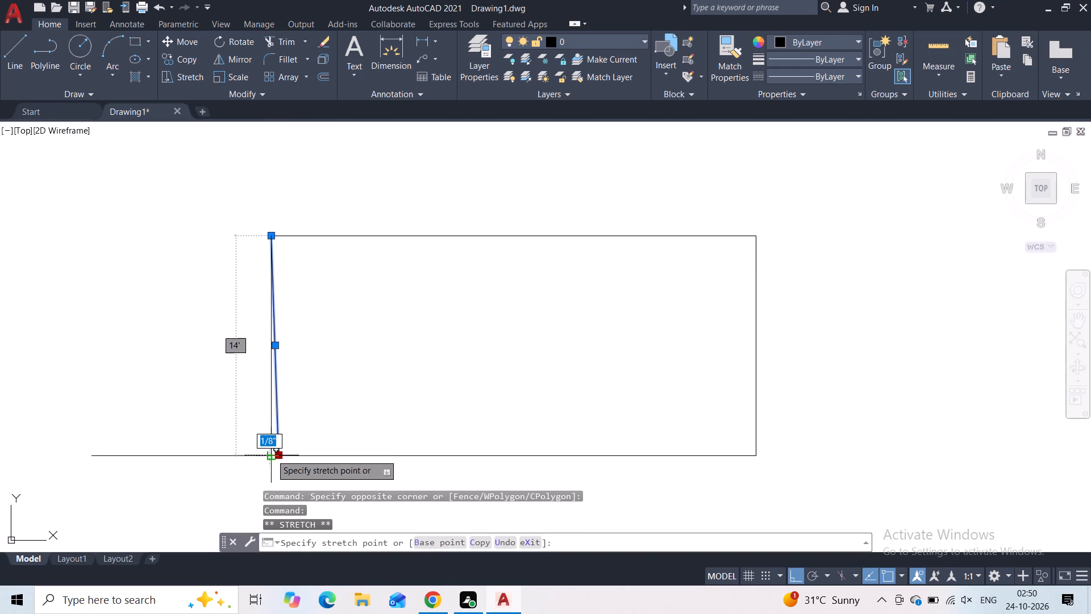
pyautogui.click(270, 454)
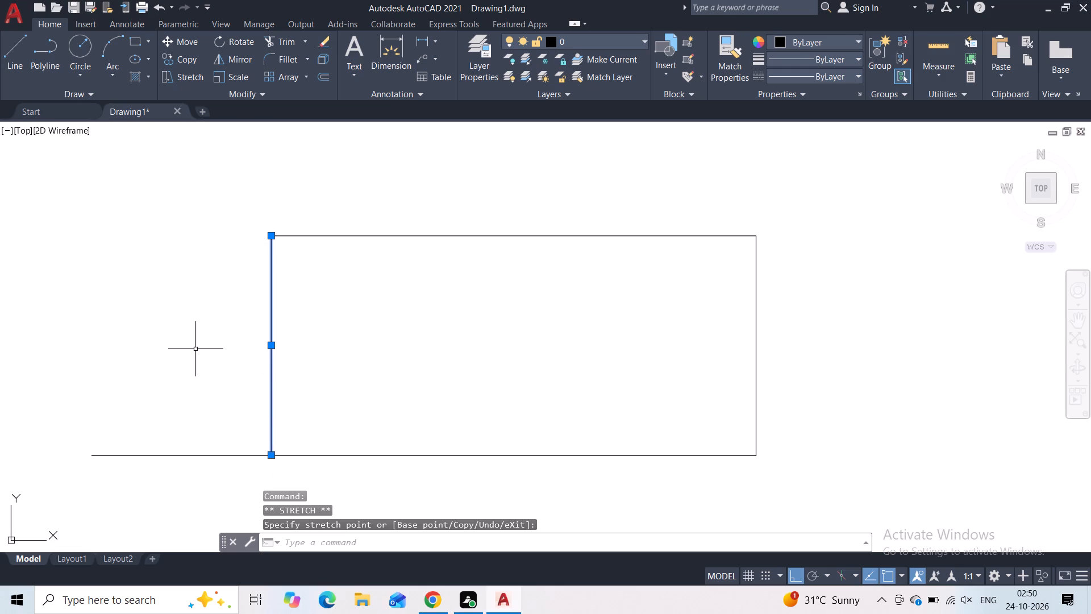
pyautogui.press('Escape')
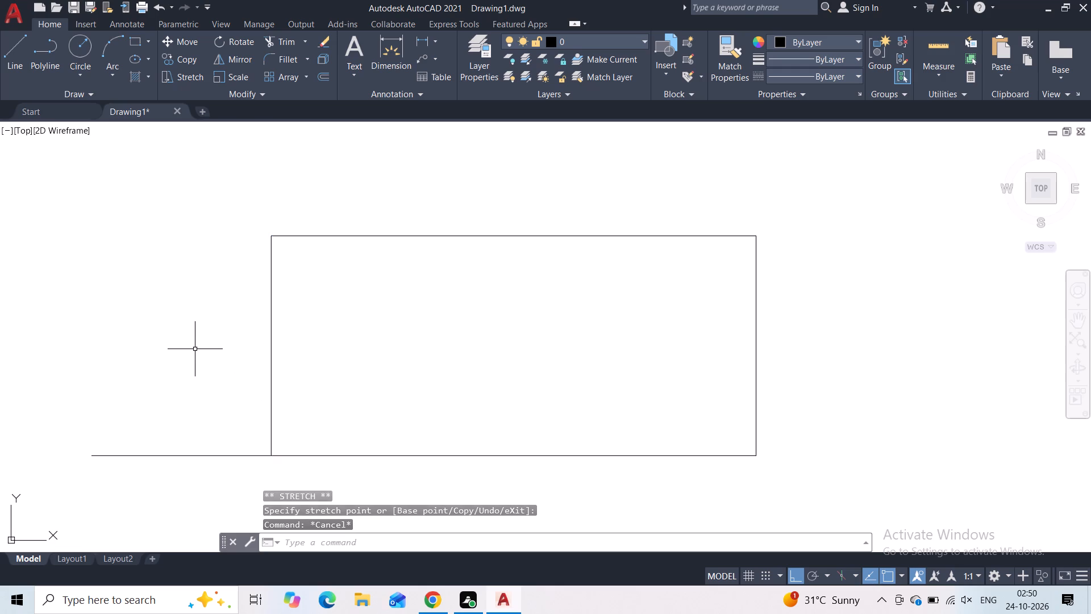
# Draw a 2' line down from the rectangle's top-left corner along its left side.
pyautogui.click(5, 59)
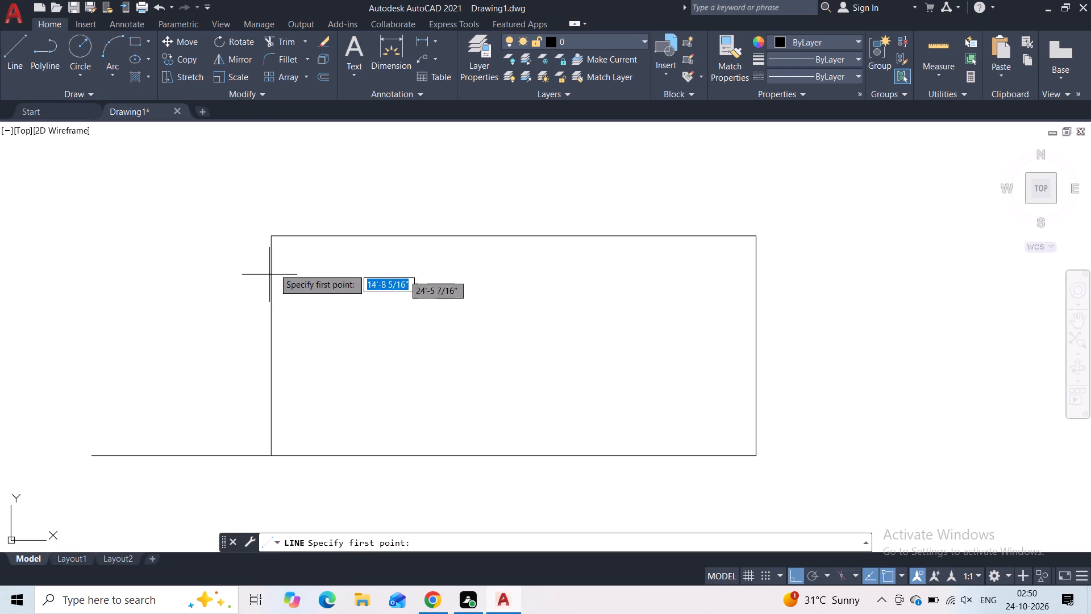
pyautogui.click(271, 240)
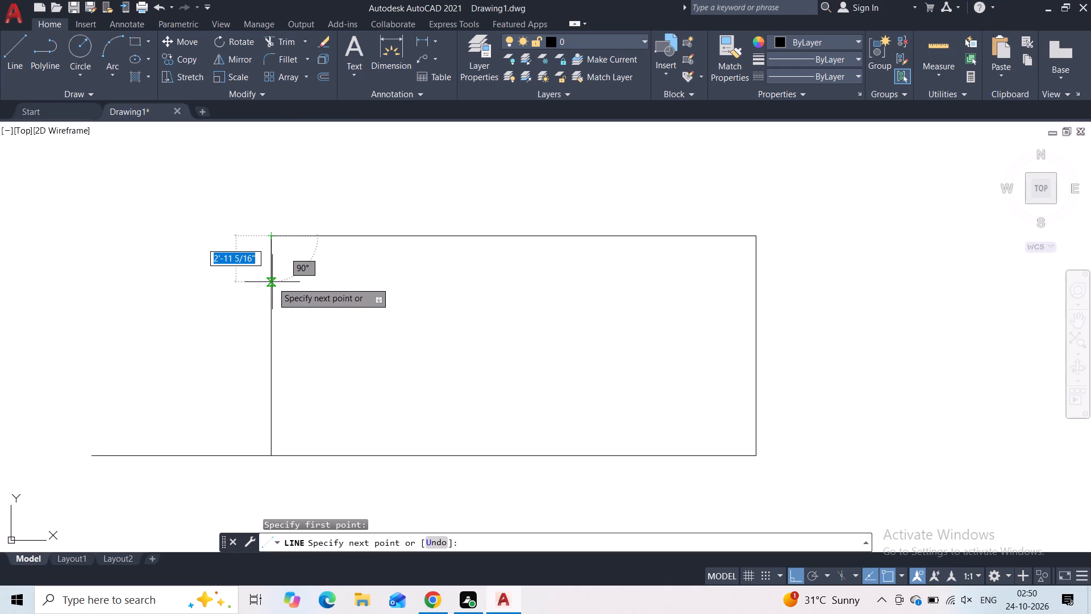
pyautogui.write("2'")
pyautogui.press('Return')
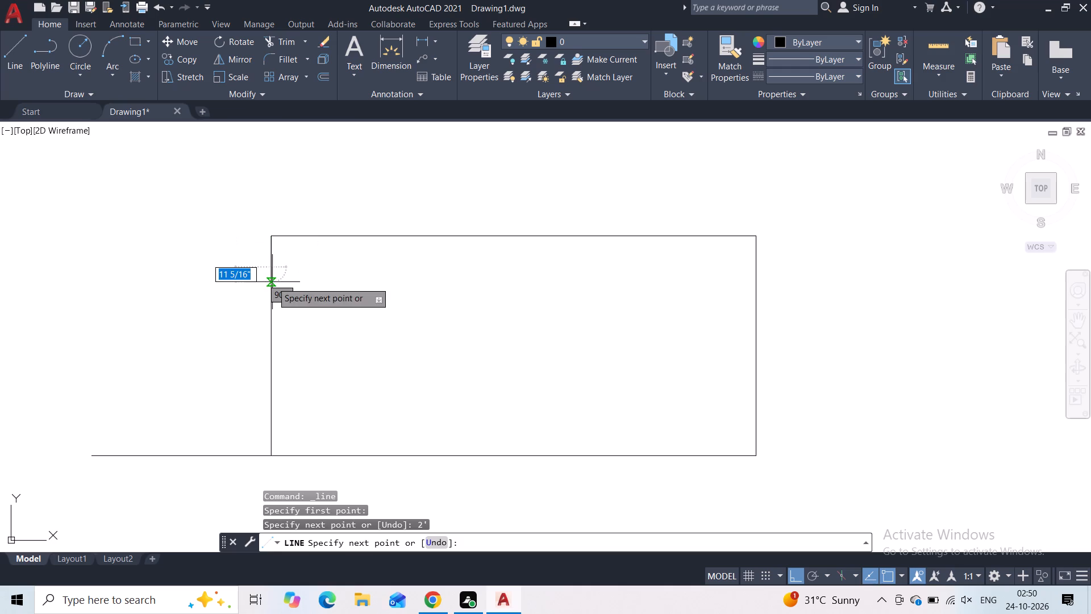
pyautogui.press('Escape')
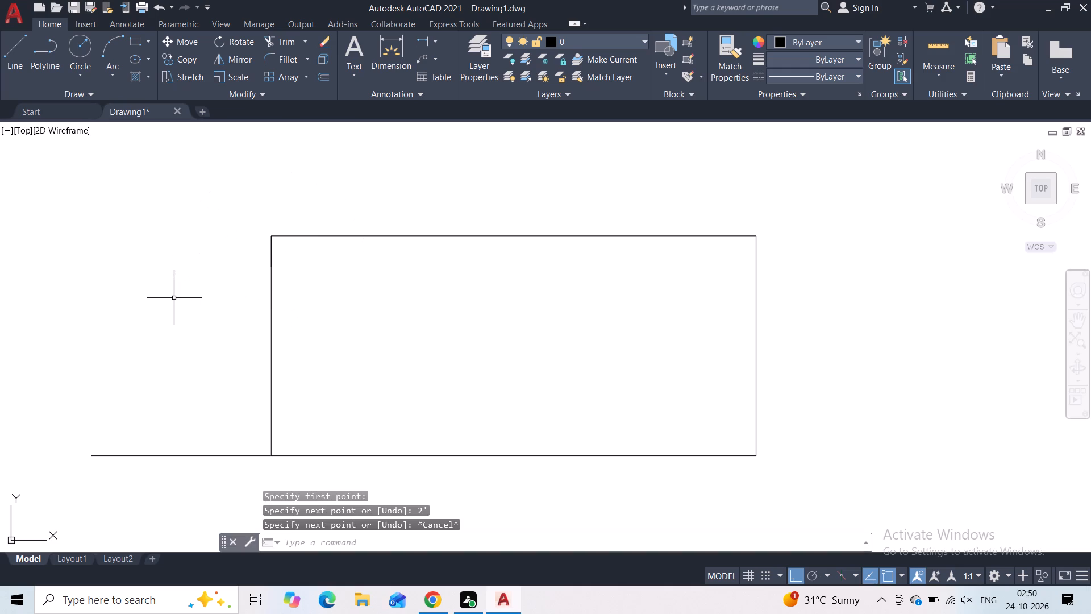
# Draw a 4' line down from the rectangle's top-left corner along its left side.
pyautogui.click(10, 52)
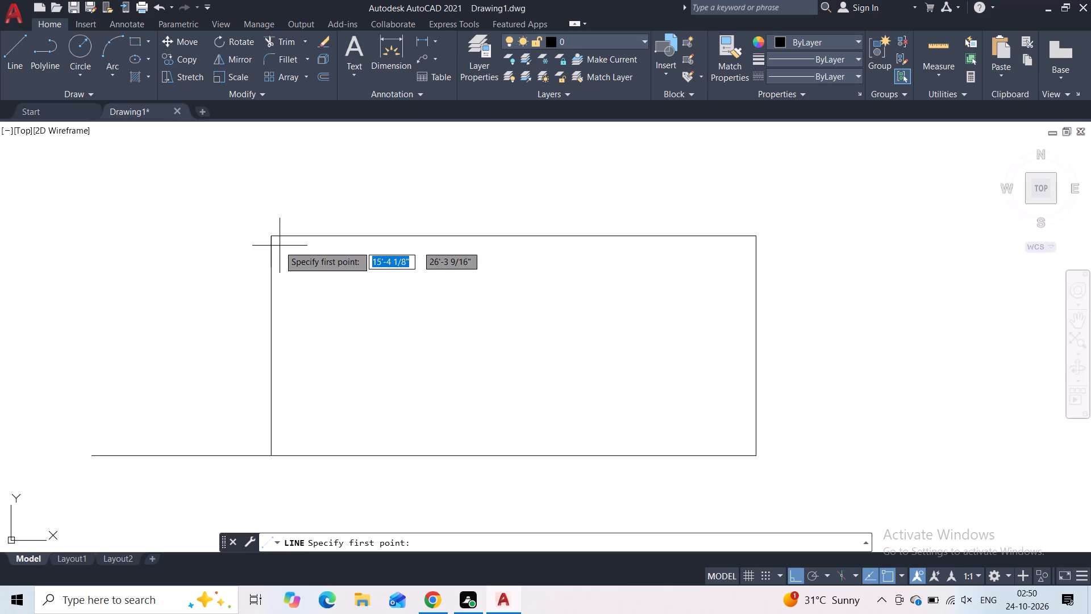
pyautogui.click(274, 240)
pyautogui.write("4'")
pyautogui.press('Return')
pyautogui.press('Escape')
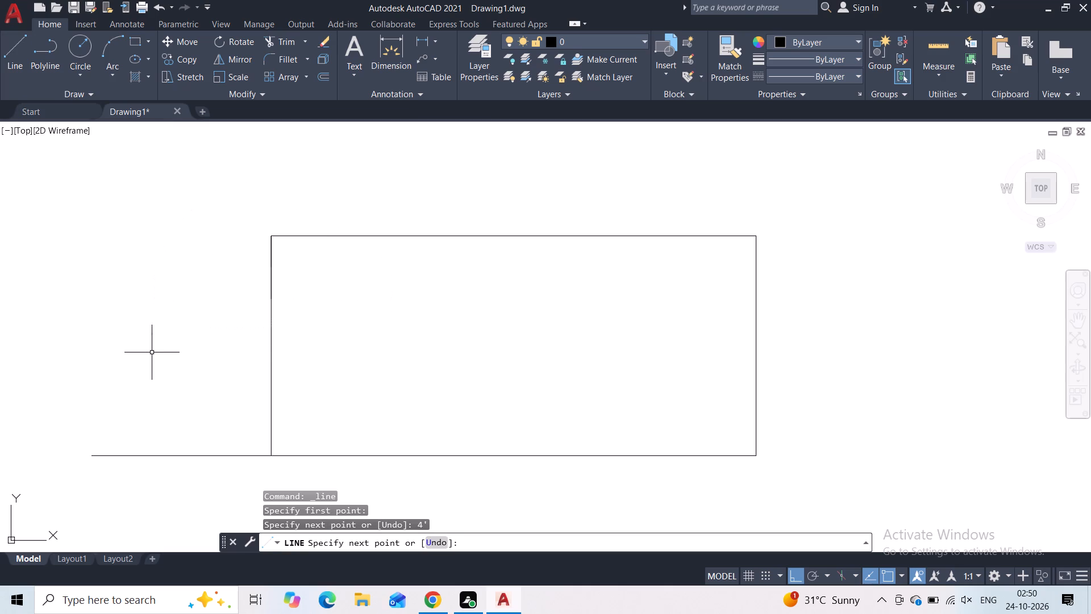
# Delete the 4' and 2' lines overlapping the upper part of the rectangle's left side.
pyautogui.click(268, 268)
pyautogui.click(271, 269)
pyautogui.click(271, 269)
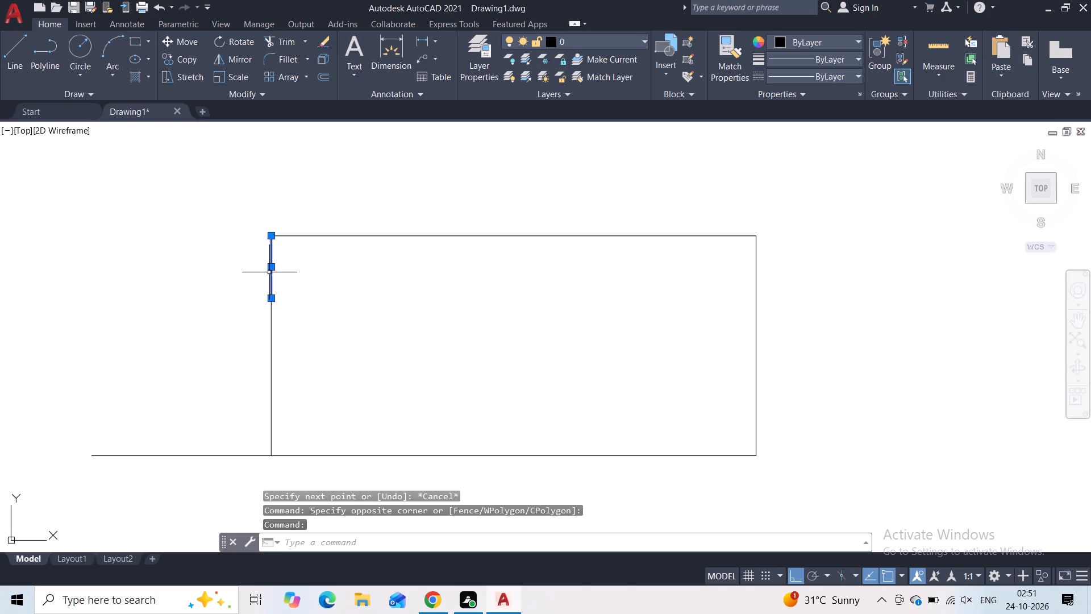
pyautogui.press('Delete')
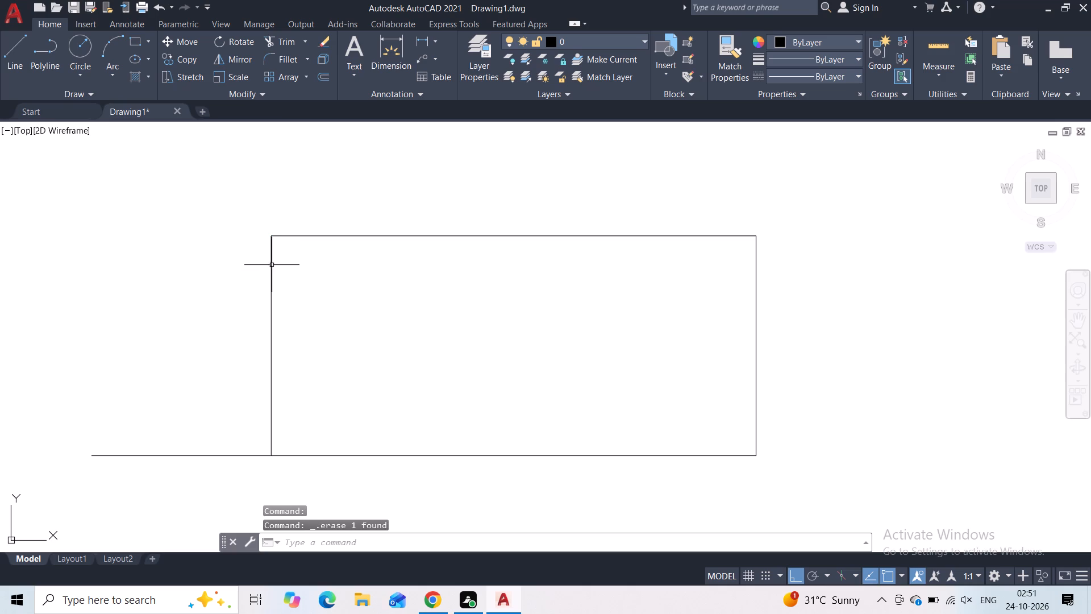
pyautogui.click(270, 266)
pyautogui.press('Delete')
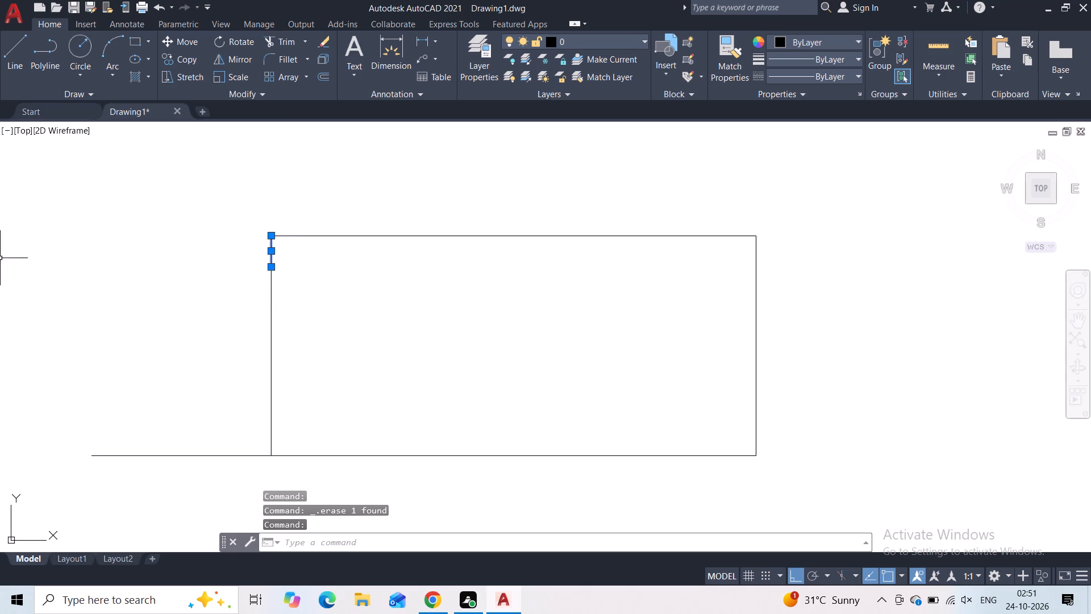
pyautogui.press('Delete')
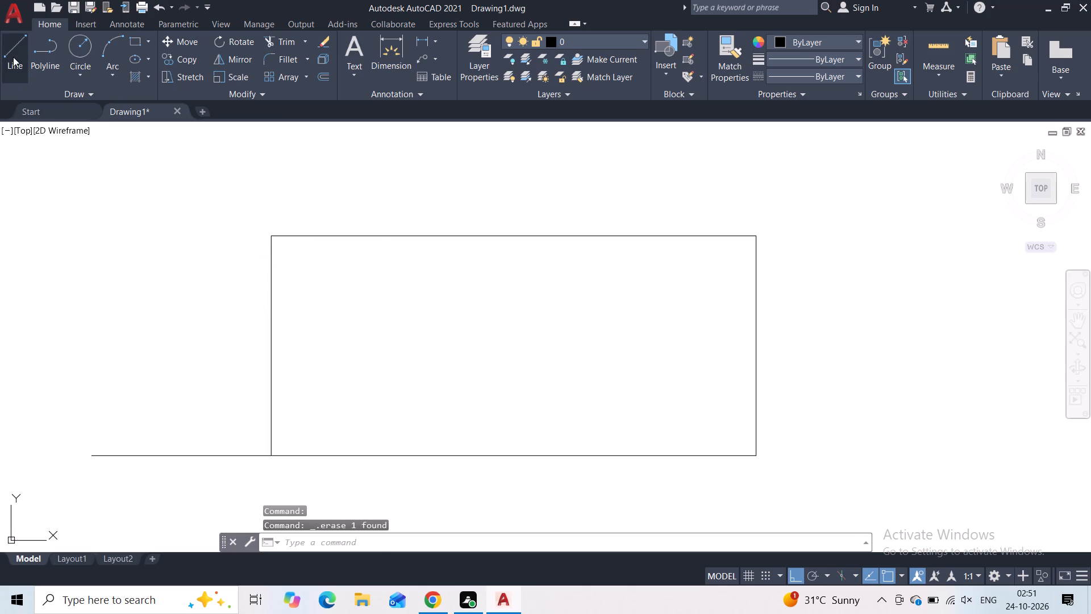
# Draw a line 4' down from the rectangle's top-left corner, left until aligned with the baseline's left end, and down to that end.
pyautogui.click(13, 57)
pyautogui.click(274, 240)
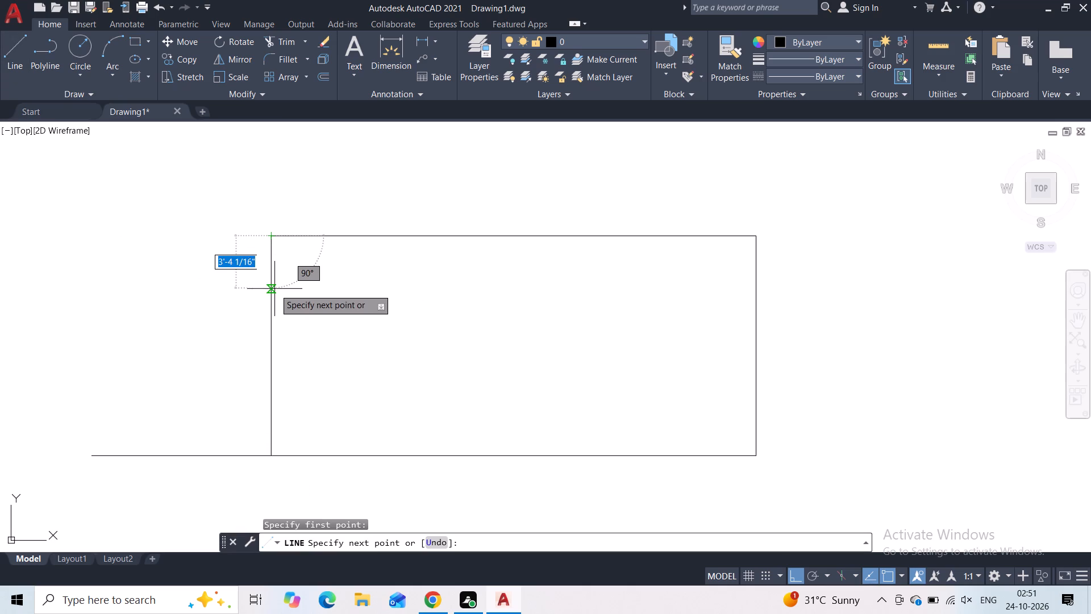
pyautogui.write("4'")
pyautogui.press('Return')
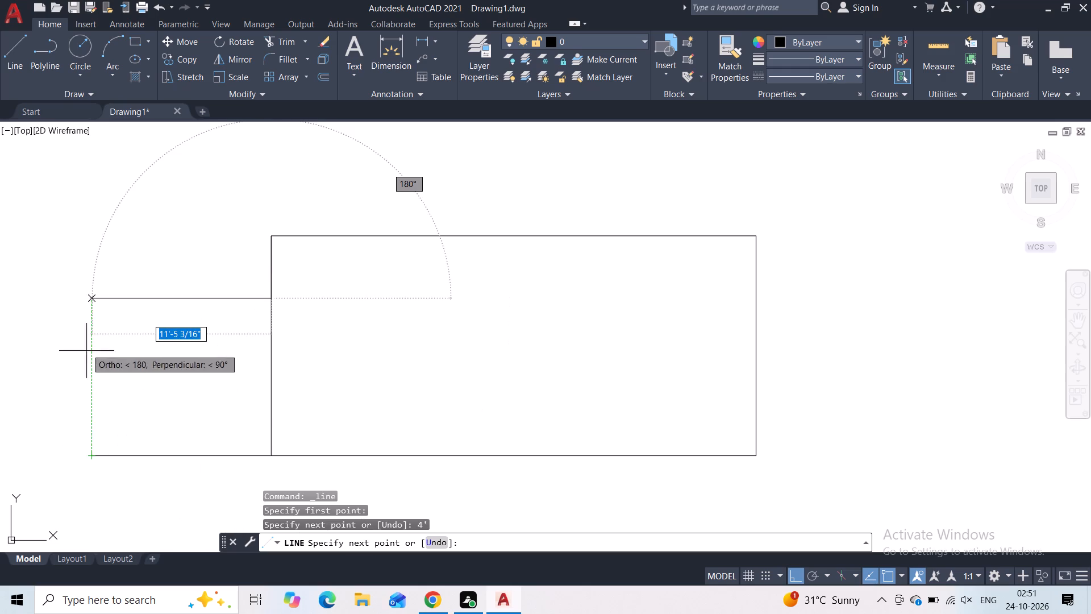
pyautogui.click(91, 297)
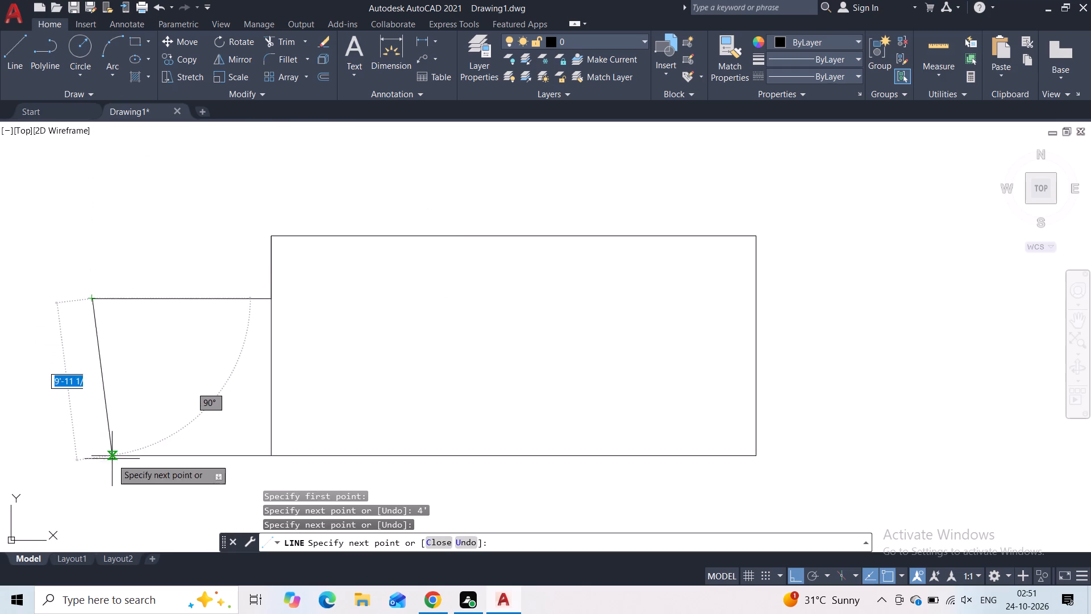
pyautogui.click(98, 457)
pyautogui.press('Escape')
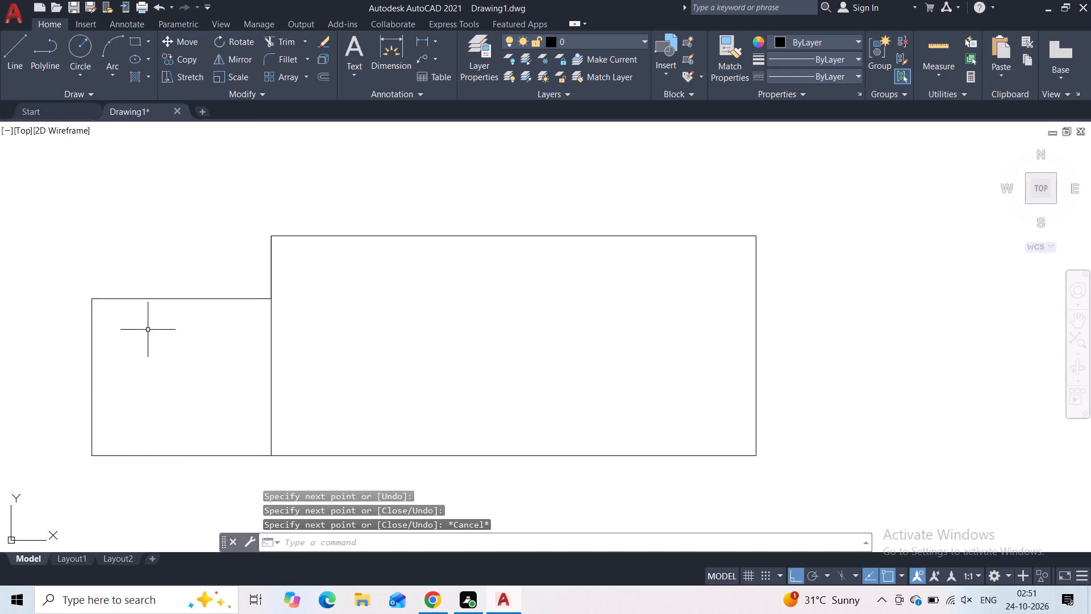
# Draw a rectangle about 8'-10" wide by 5'-10" high near the middle of the large right-hand rectangle.
pyautogui.scroll(-1, 143, 281)
pyautogui.scroll(2, 156, 274)
pyautogui.scroll(-2, 157, 276)
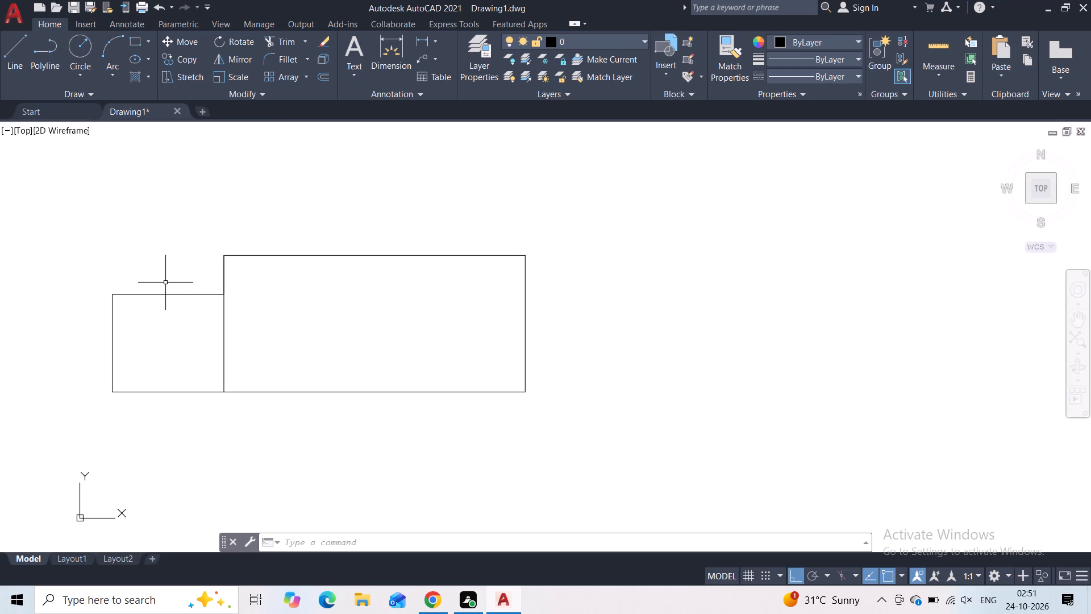
pyautogui.moveTo(183, 265); pyautogui.dragTo(177, 259, button='middle')
pyautogui.scroll(1, 177, 259)
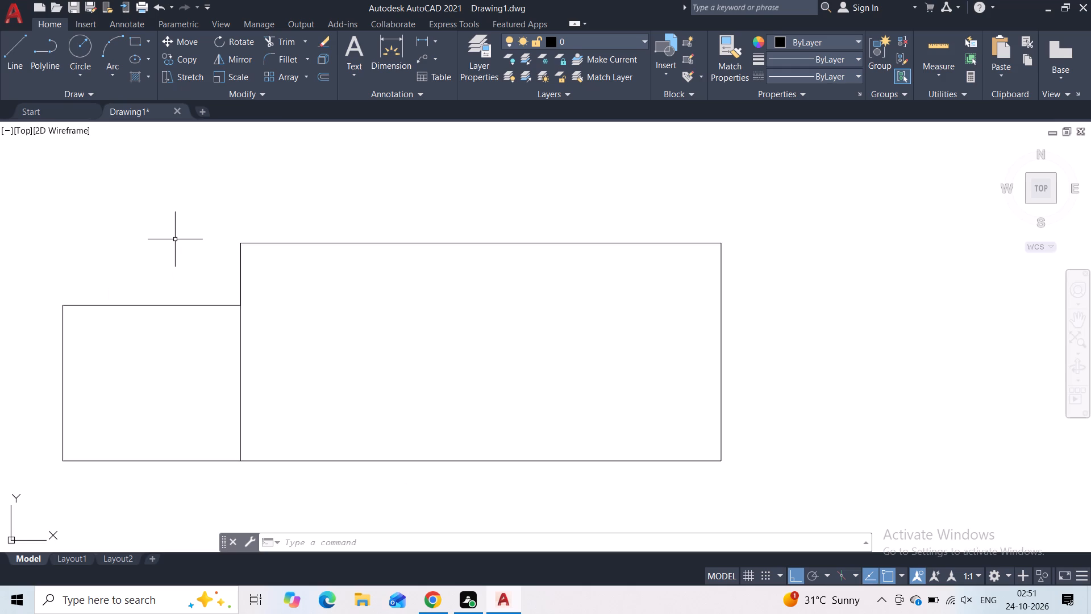
pyautogui.click(135, 43)
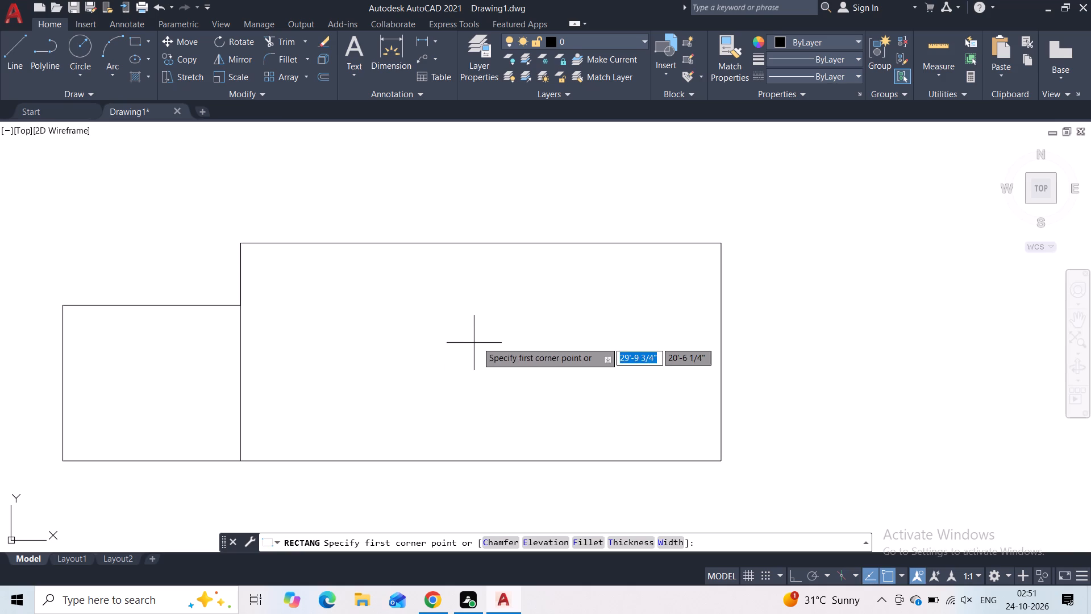
pyautogui.click(430, 308)
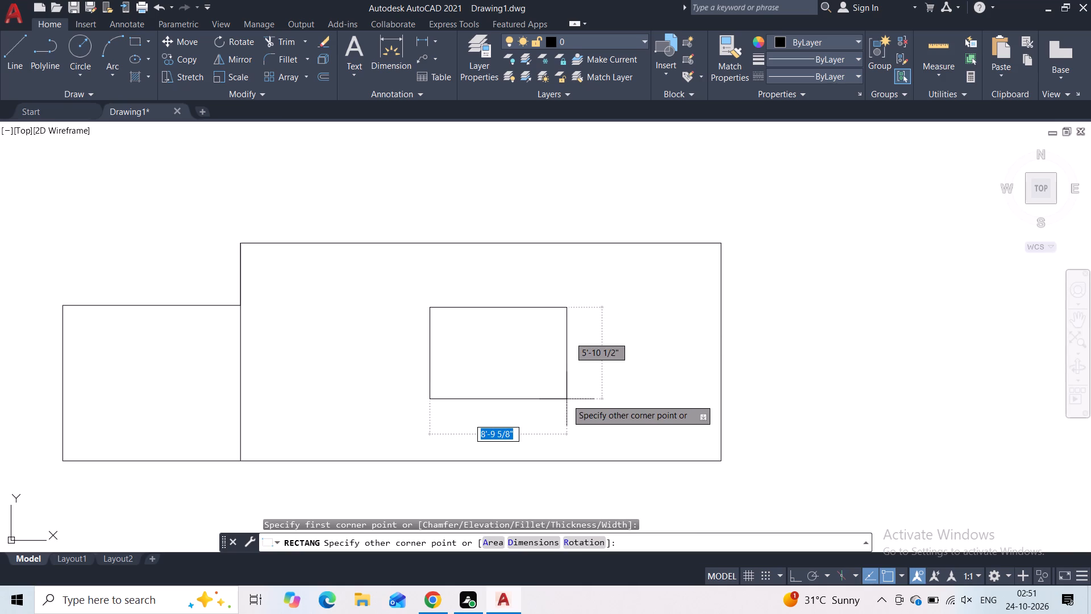
pyautogui.click(567, 399)
# Move the new inner rectangle slightly straight up within the large rectangle.
pyautogui.click(569, 296)
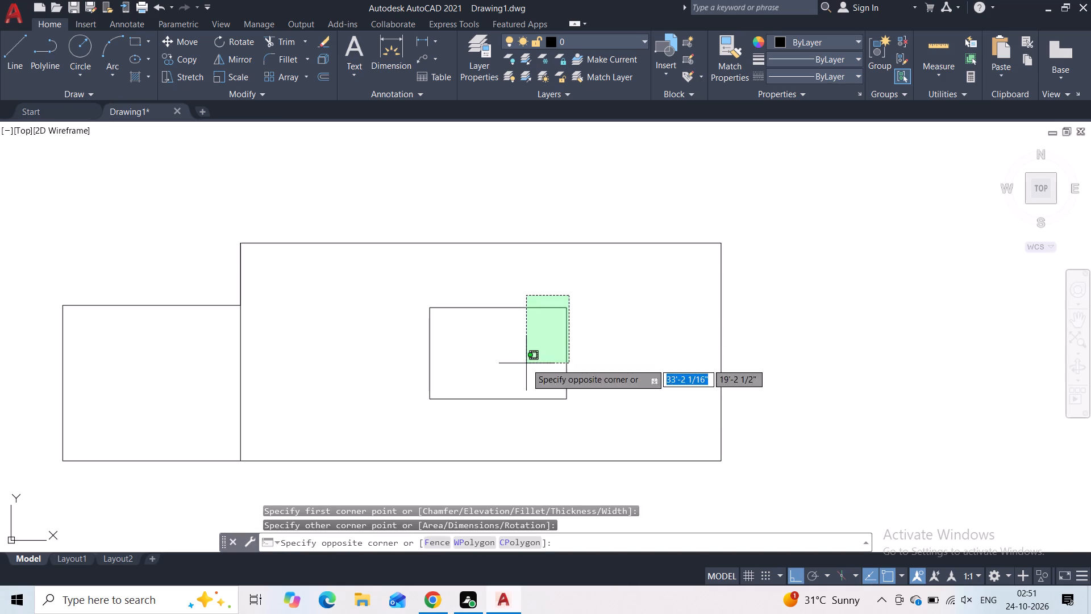
pyautogui.click(526, 363)
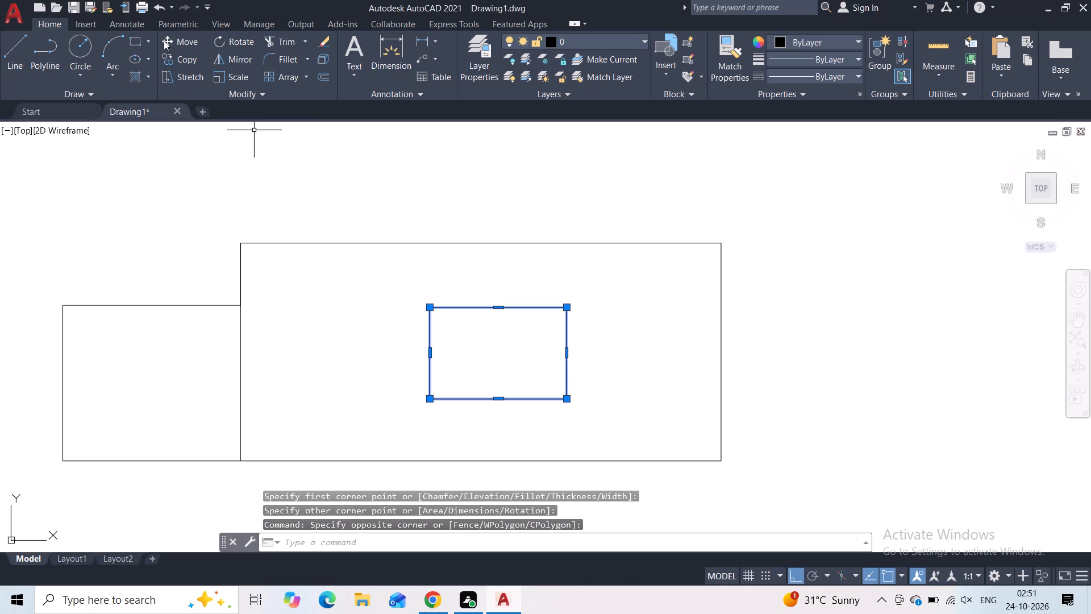
pyautogui.click(182, 38)
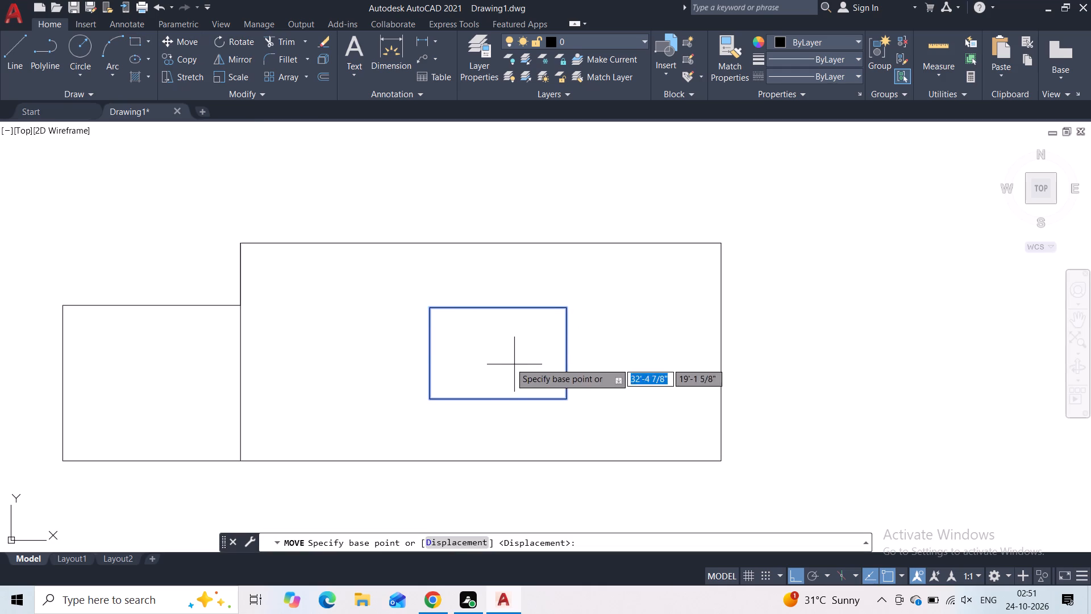
pyautogui.click(496, 396)
pyautogui.click(498, 388)
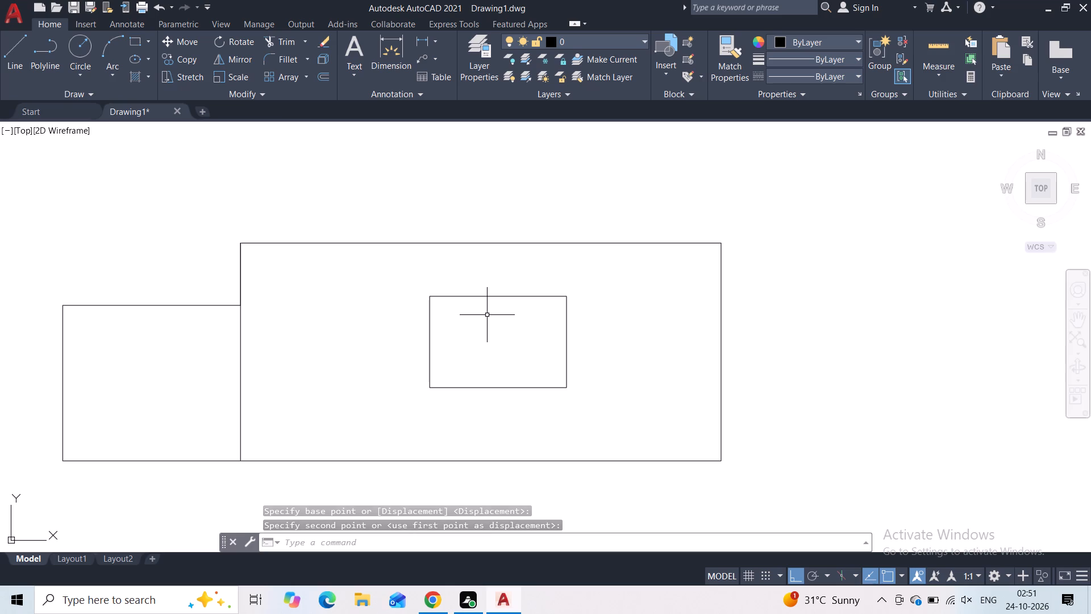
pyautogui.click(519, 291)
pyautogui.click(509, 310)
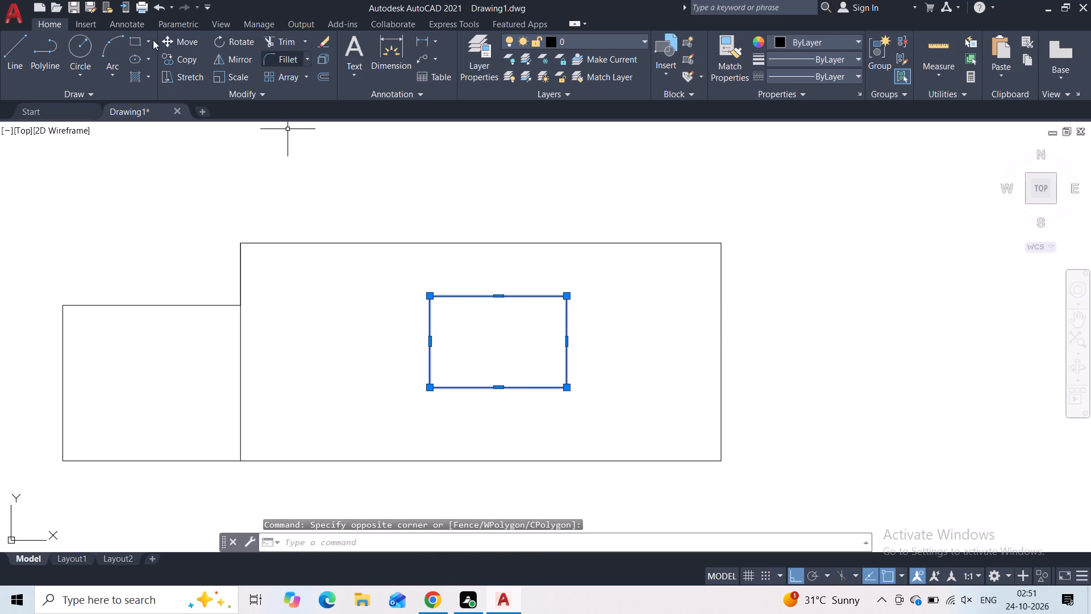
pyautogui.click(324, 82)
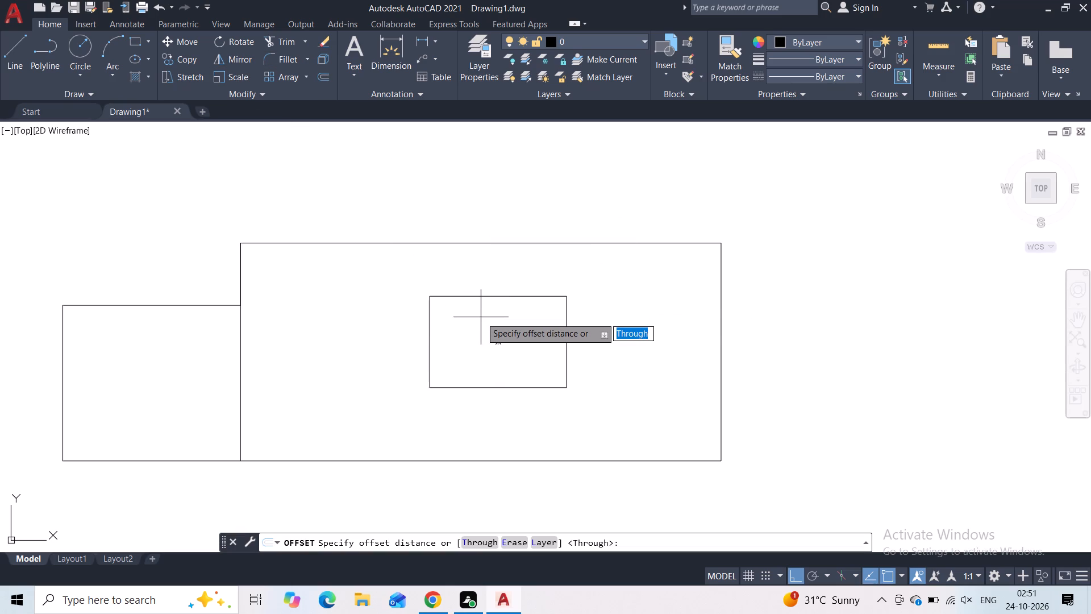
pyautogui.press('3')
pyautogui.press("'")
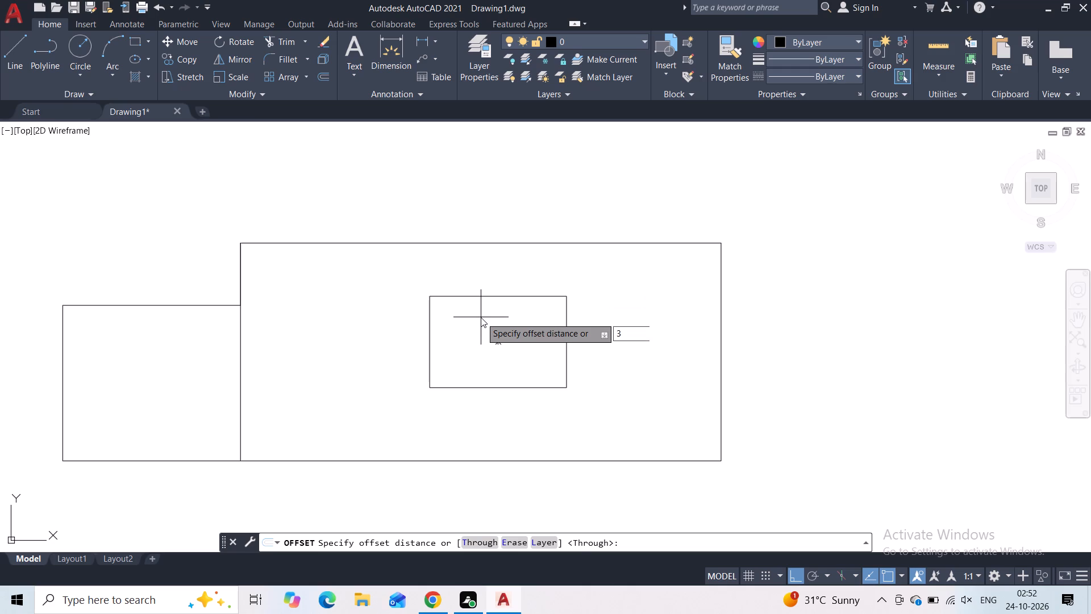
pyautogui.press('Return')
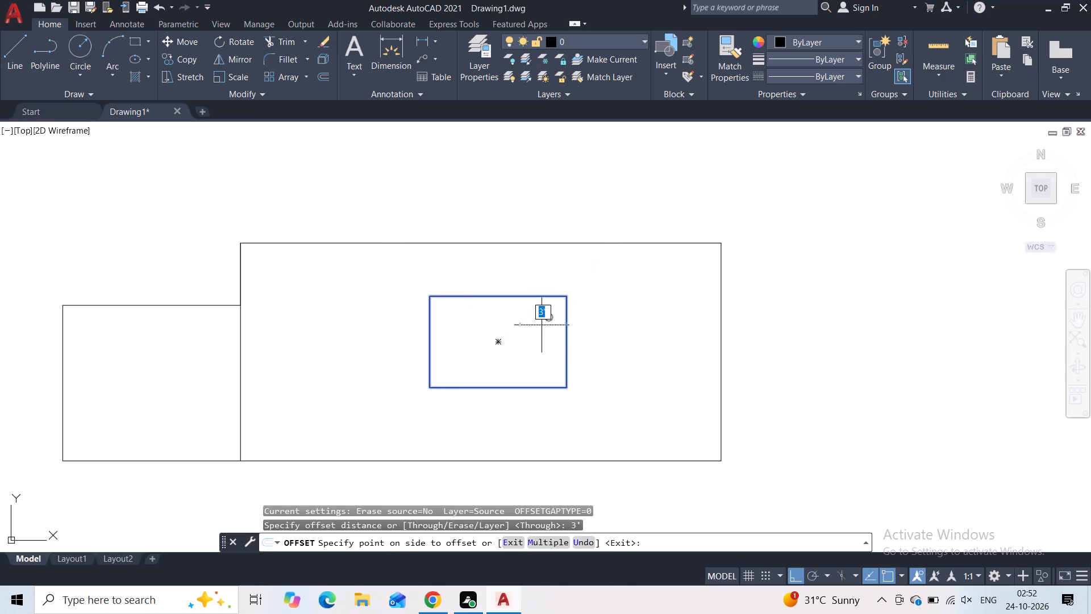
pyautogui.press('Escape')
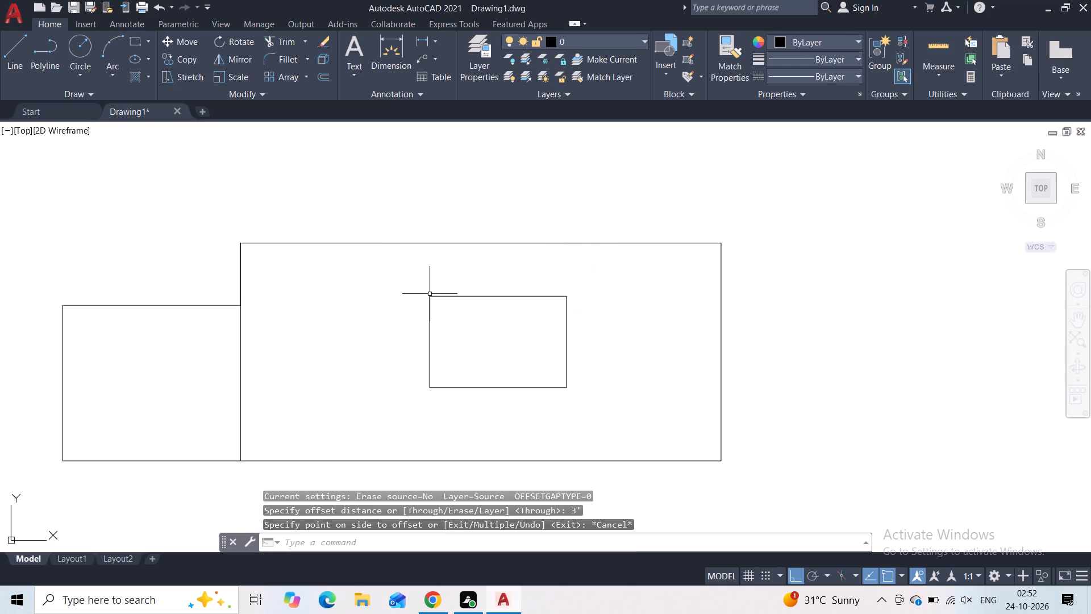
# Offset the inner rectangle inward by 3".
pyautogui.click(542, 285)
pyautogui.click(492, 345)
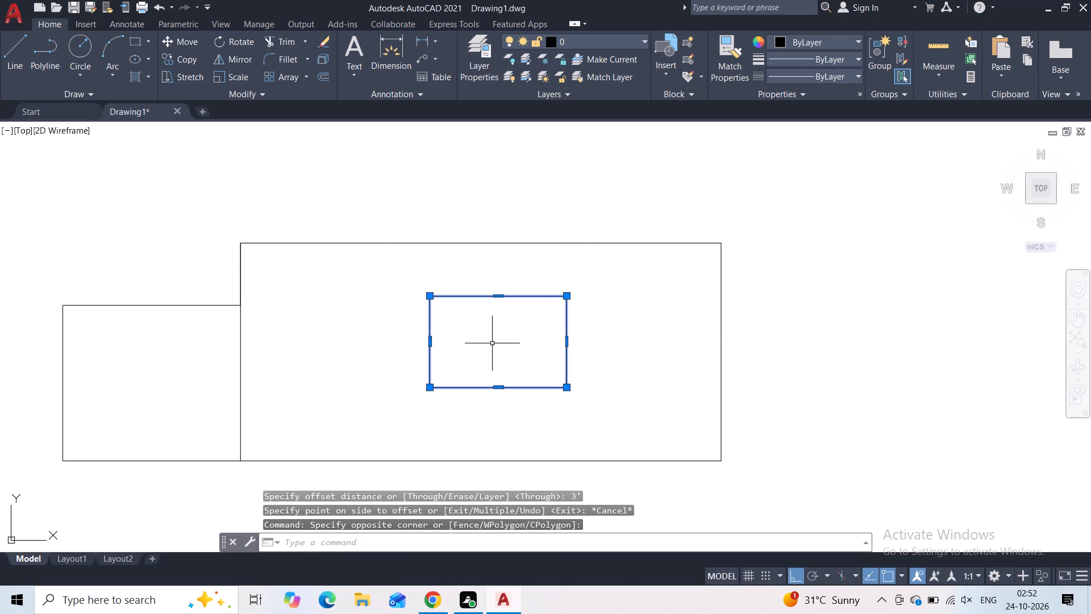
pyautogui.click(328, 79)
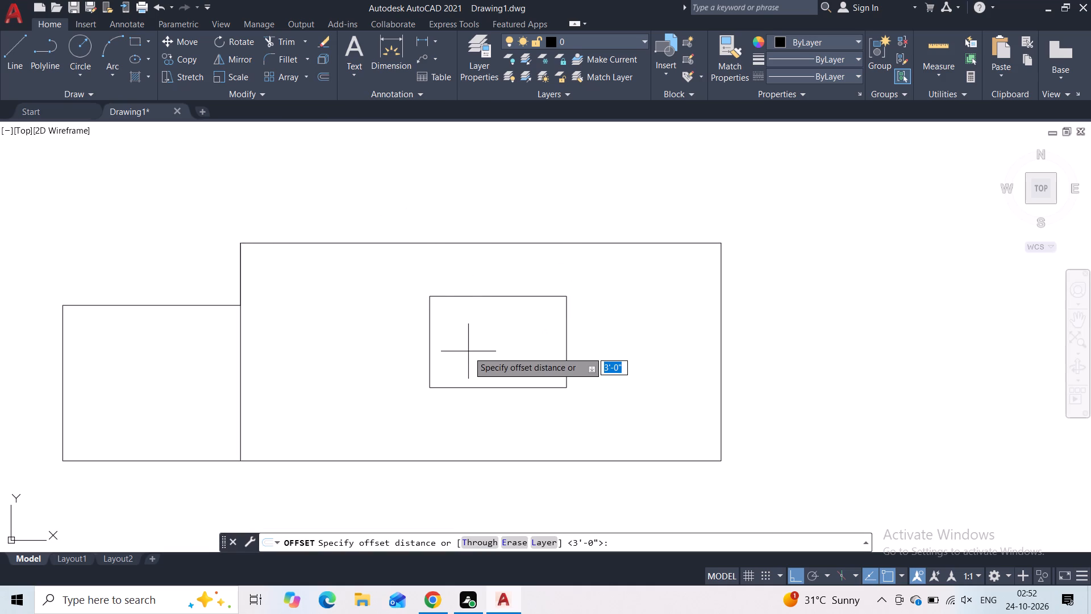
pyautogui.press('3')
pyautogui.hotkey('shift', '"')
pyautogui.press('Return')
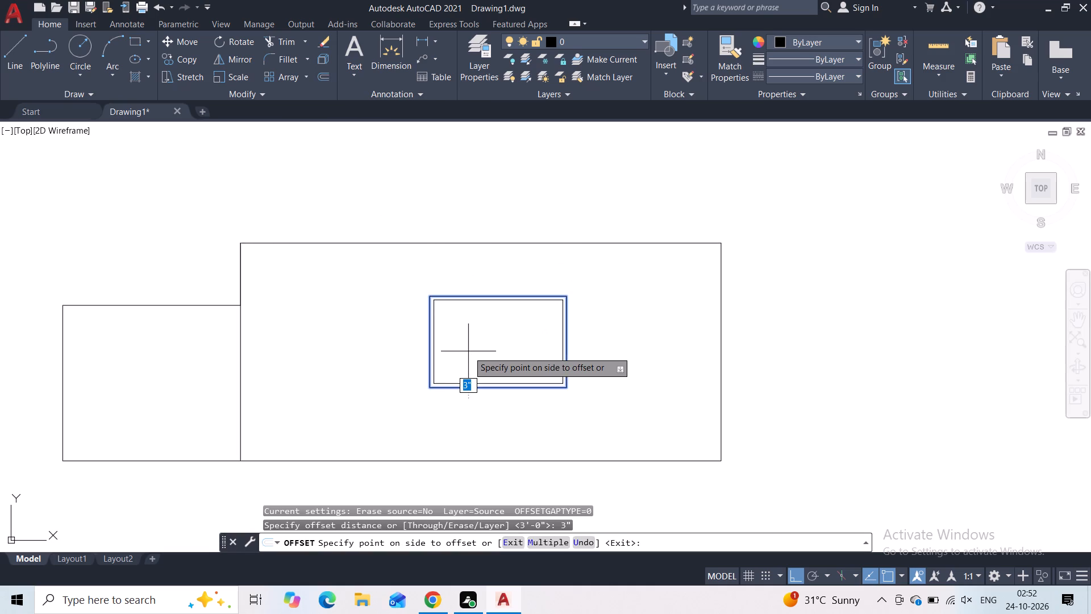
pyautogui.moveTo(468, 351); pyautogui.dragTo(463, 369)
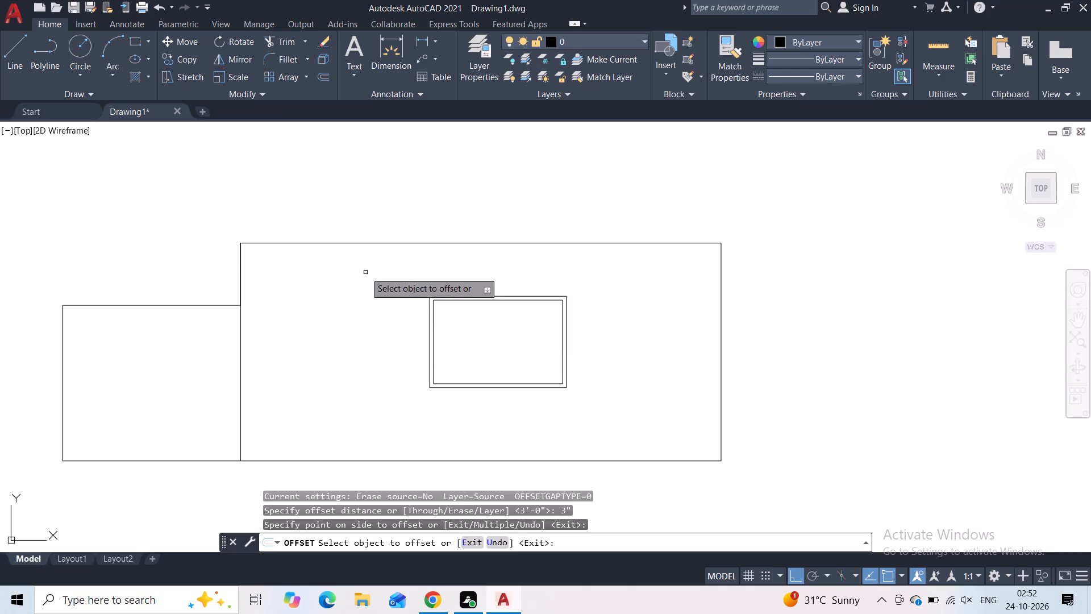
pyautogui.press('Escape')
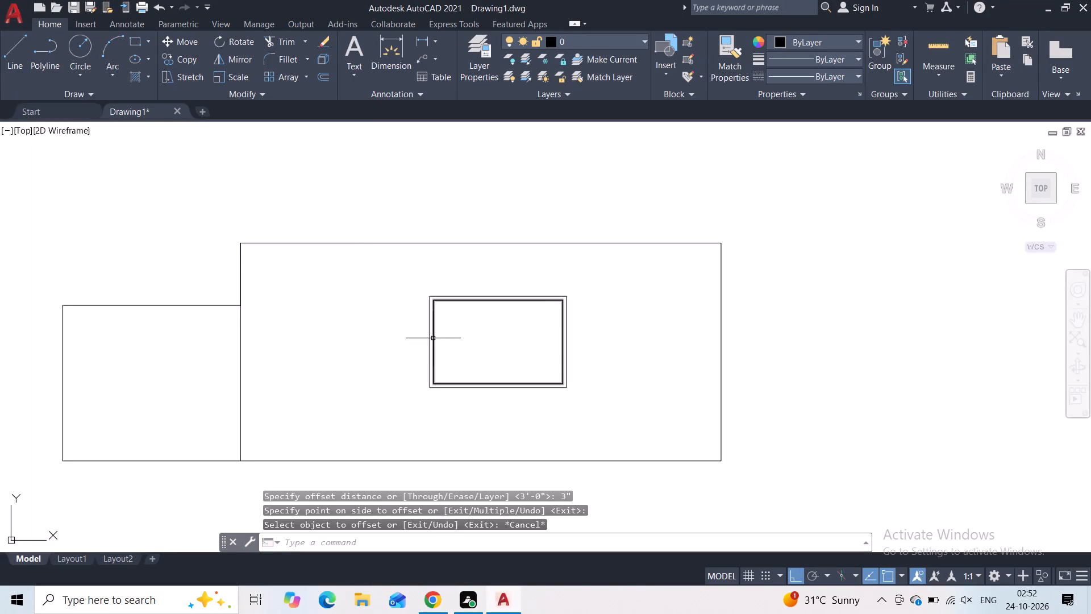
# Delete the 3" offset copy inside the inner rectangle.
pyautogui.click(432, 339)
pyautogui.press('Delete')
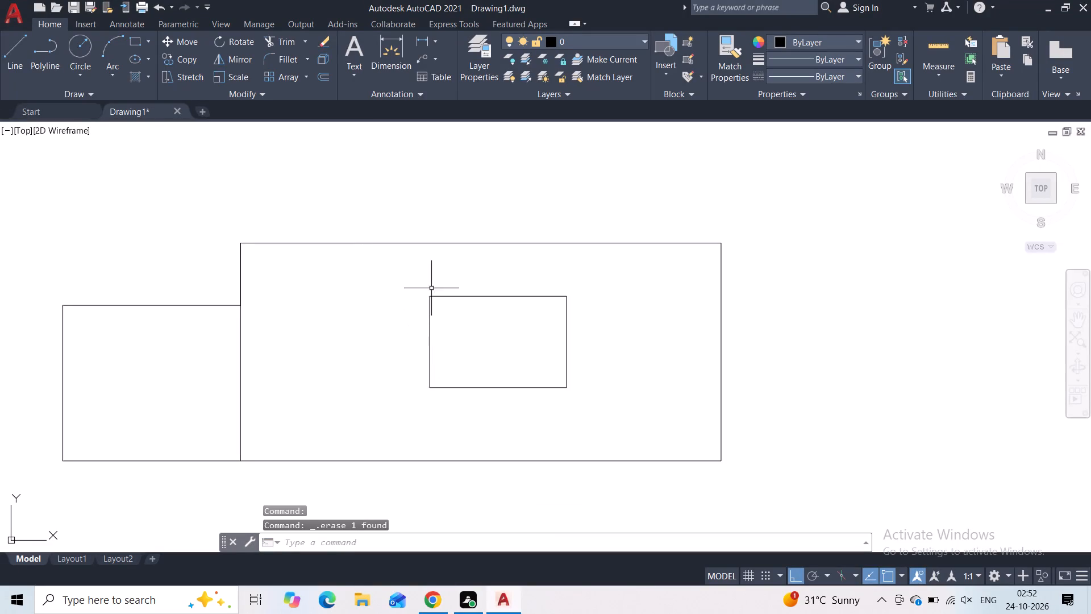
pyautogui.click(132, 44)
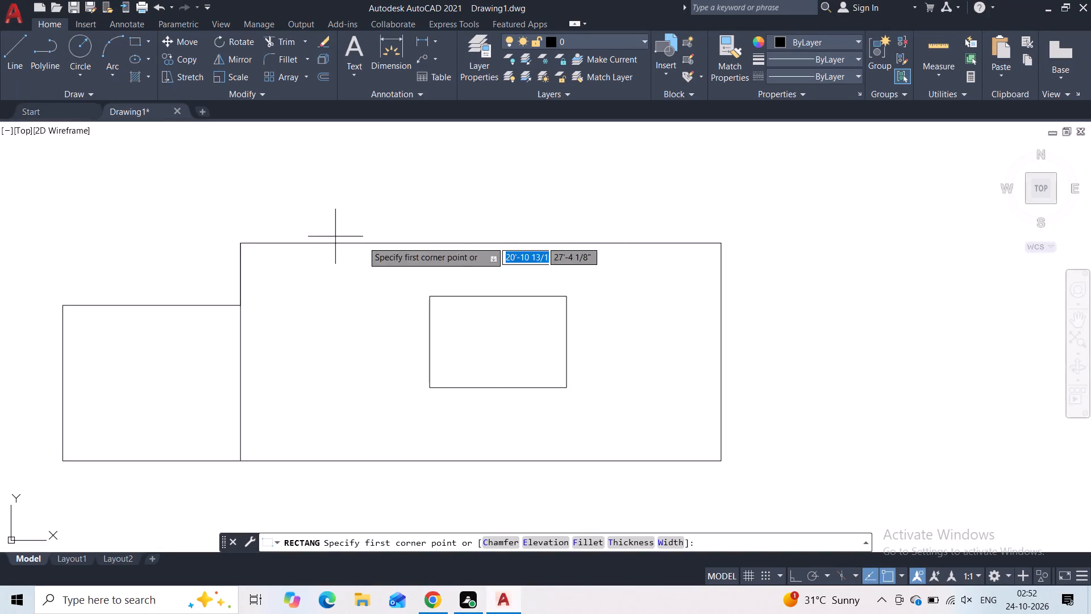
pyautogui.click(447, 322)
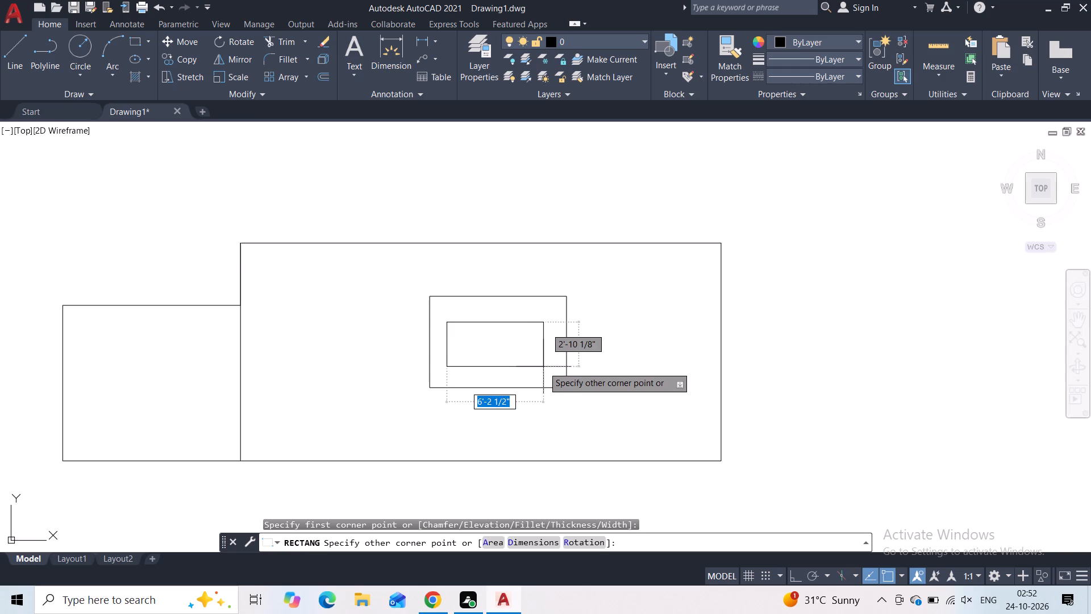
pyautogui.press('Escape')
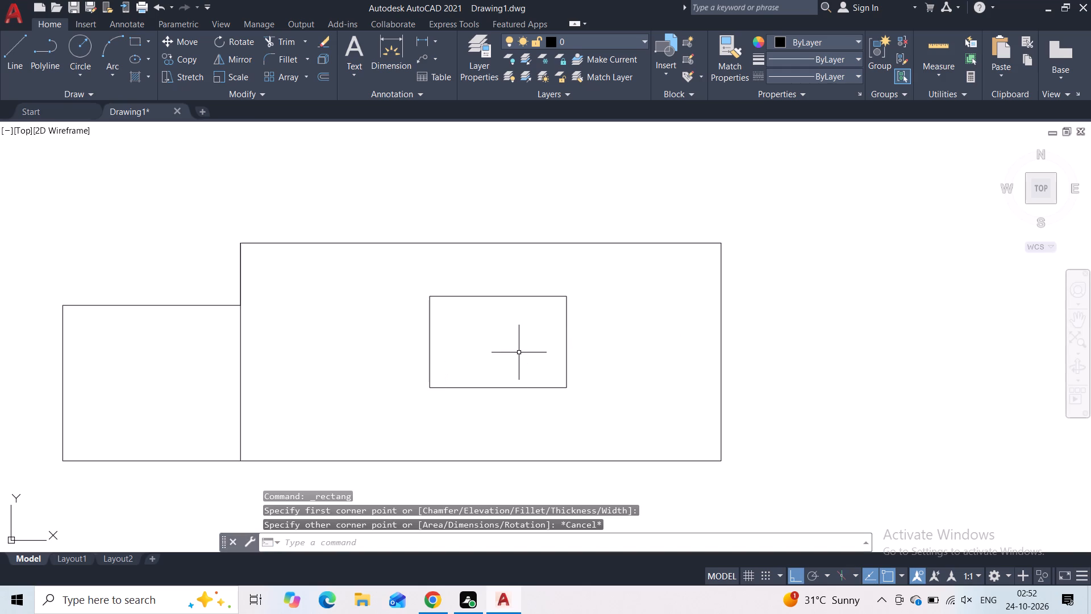
# Stretch the inner rectangle's bottom edge slightly downward to make the rectangle taller.
pyautogui.click(517, 389)
pyautogui.click(501, 390)
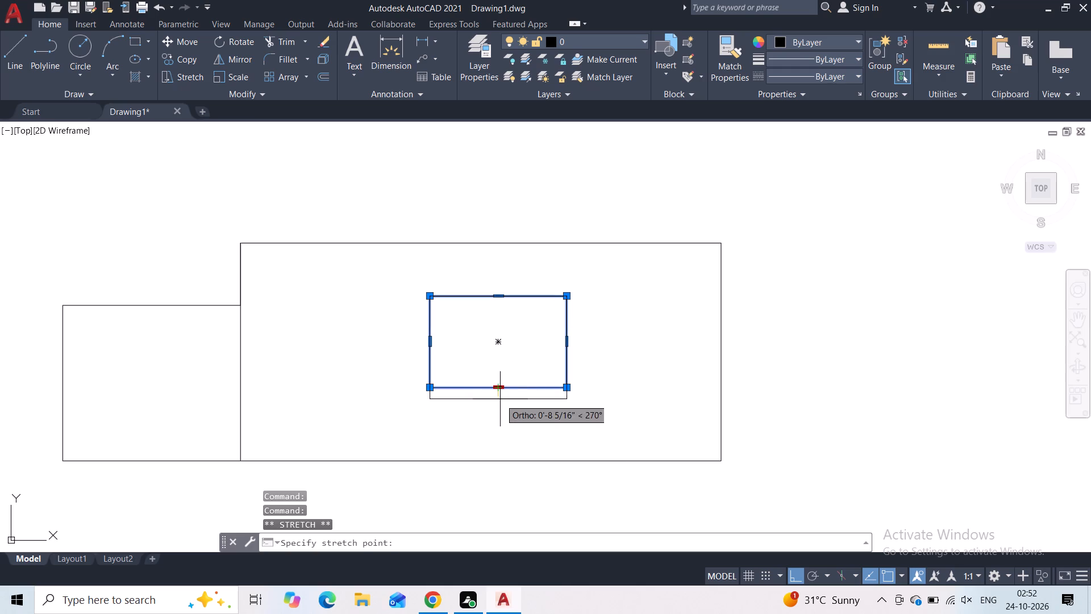
pyautogui.click(499, 401)
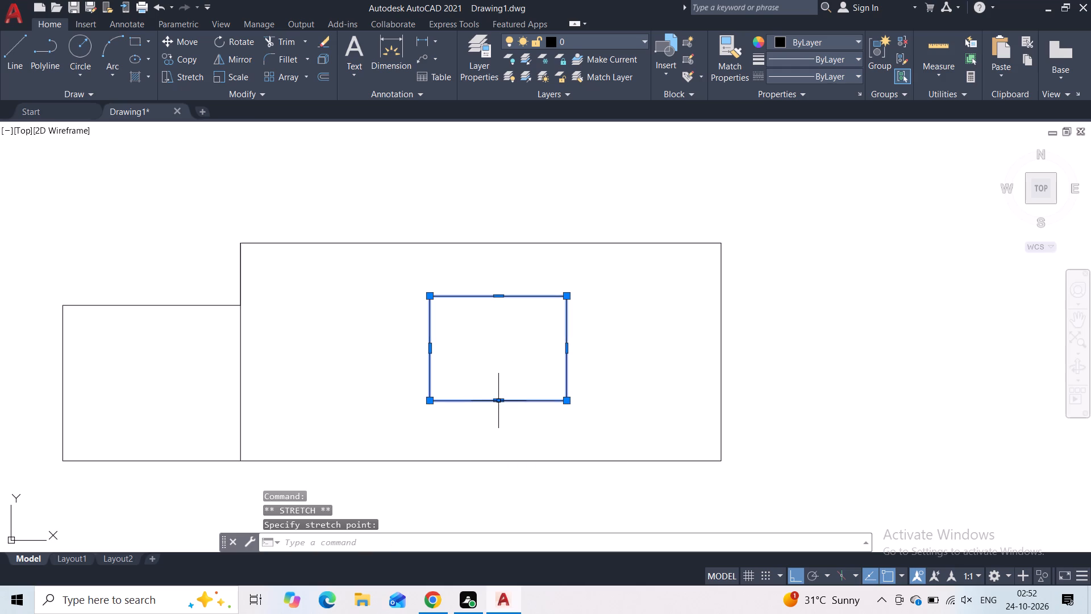
pyautogui.press('Escape')
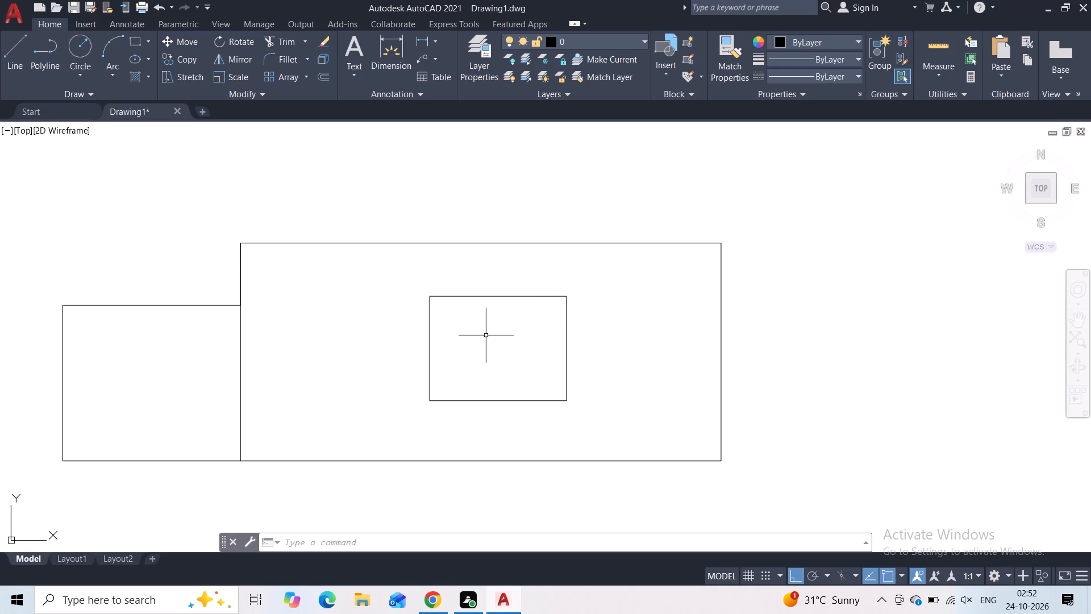
# Draw a smaller rectangle about 5'-9" wide by 4'-2" high inside the inner rectangle.
pyautogui.click(134, 42)
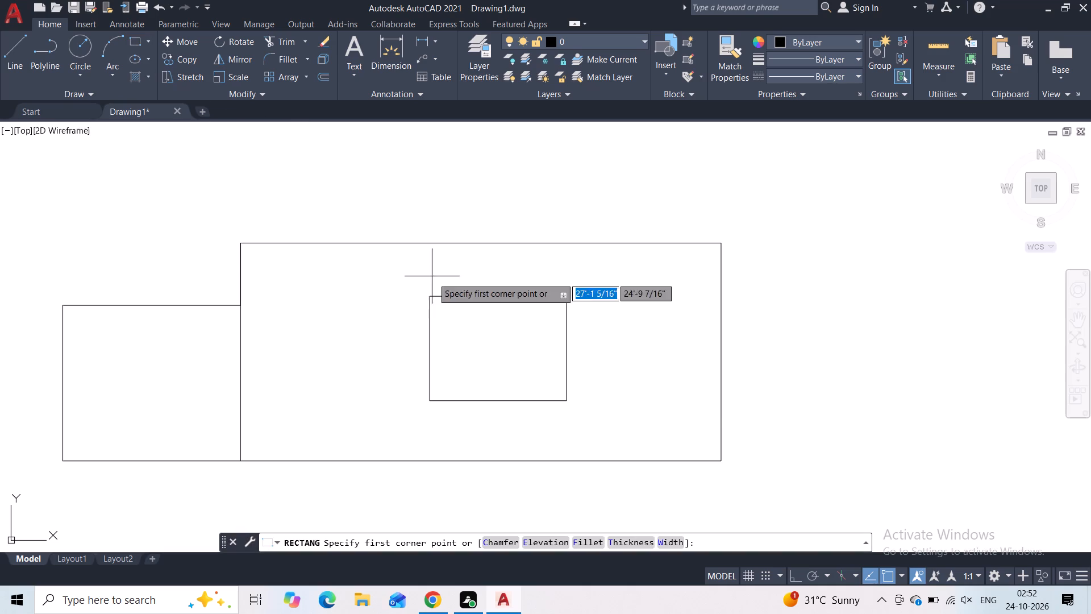
pyautogui.click(459, 317)
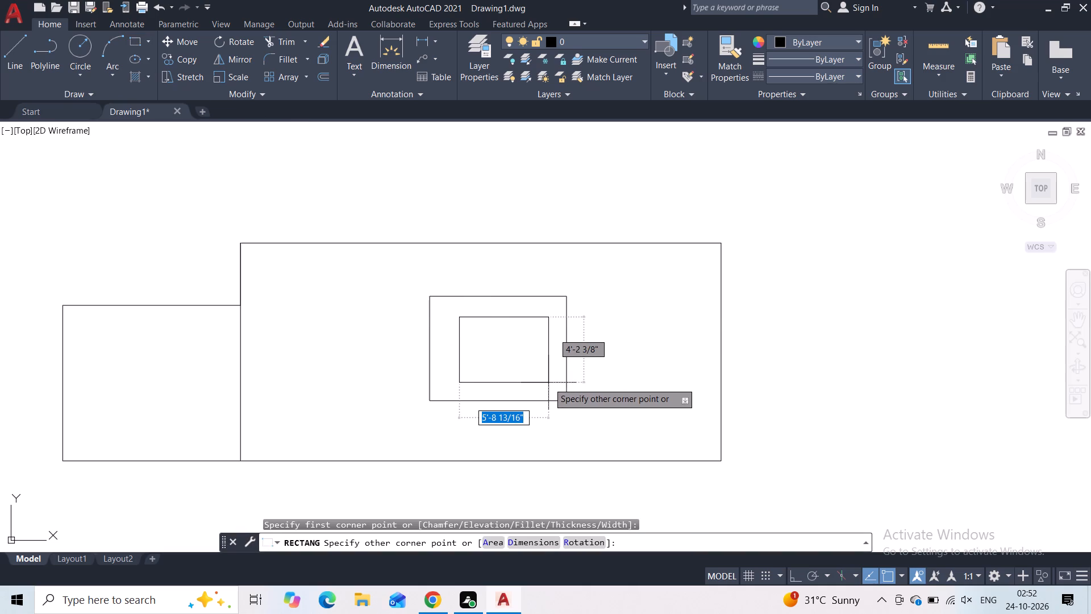
pyautogui.click(548, 383)
# Stretch the smallest rectangle's left edge outward to even its side margins within the surrounding rectangle.
pyautogui.click(459, 340)
pyautogui.click(463, 349)
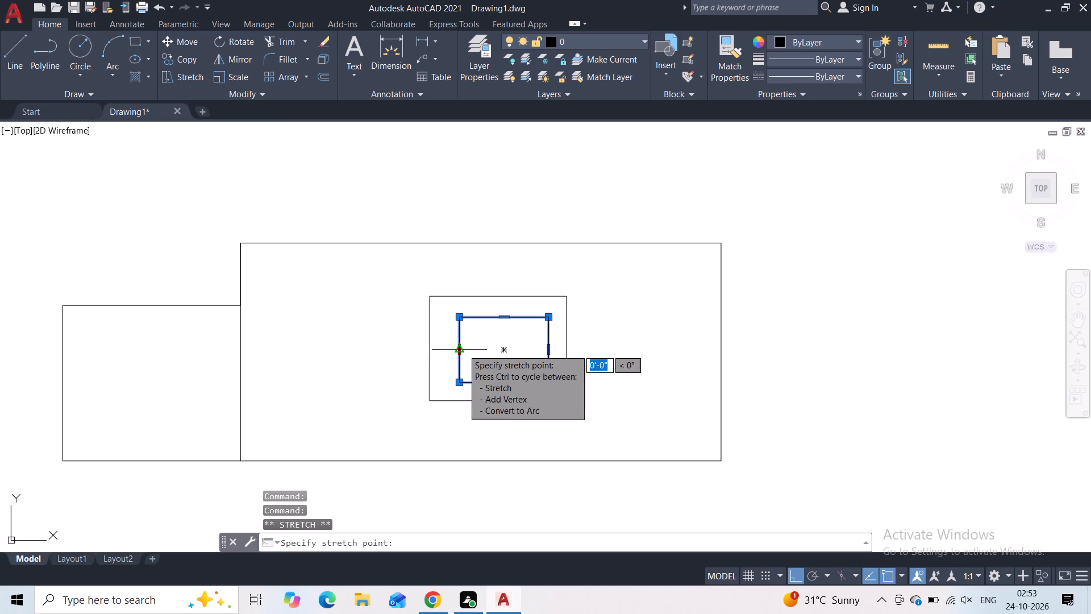
pyautogui.click(447, 350)
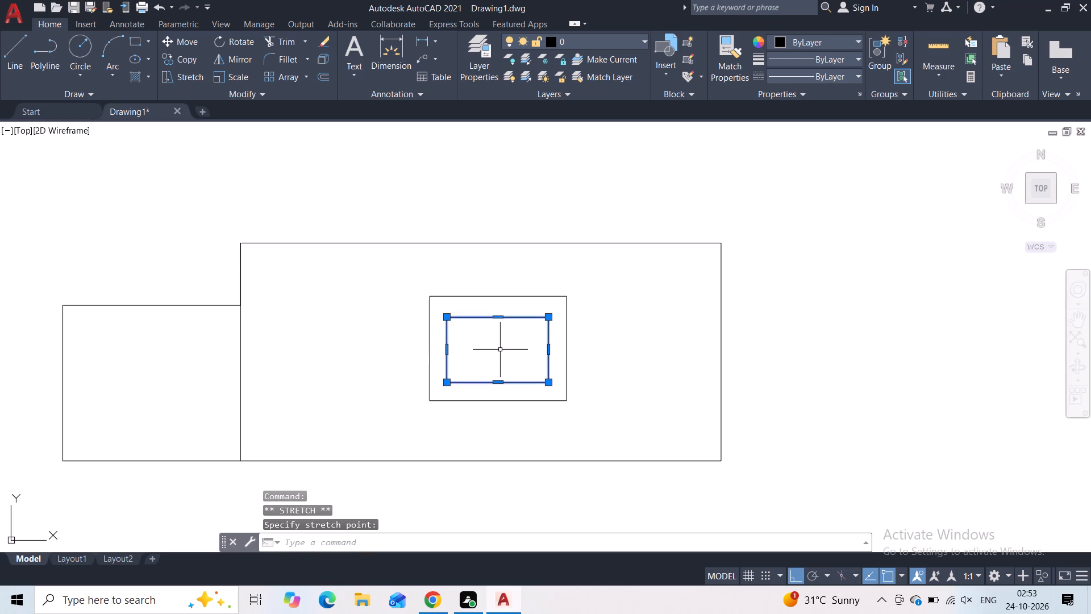
pyautogui.press('Escape')
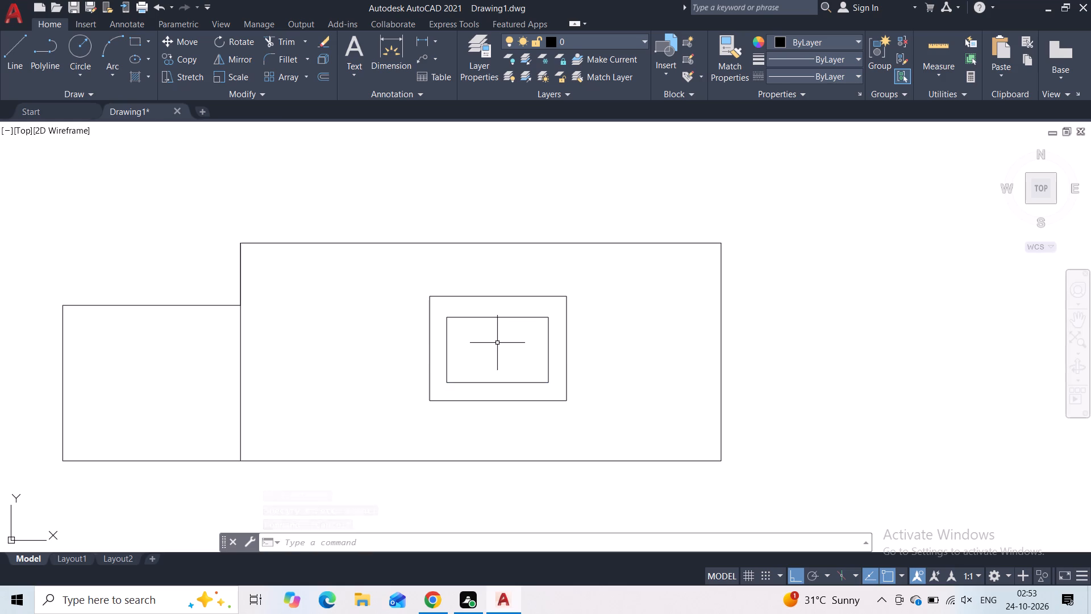
# Draw a vertical line from the surrounding inner rectangle's top-left corner up to the large rectangle's top edge.
pyautogui.click(24, 55)
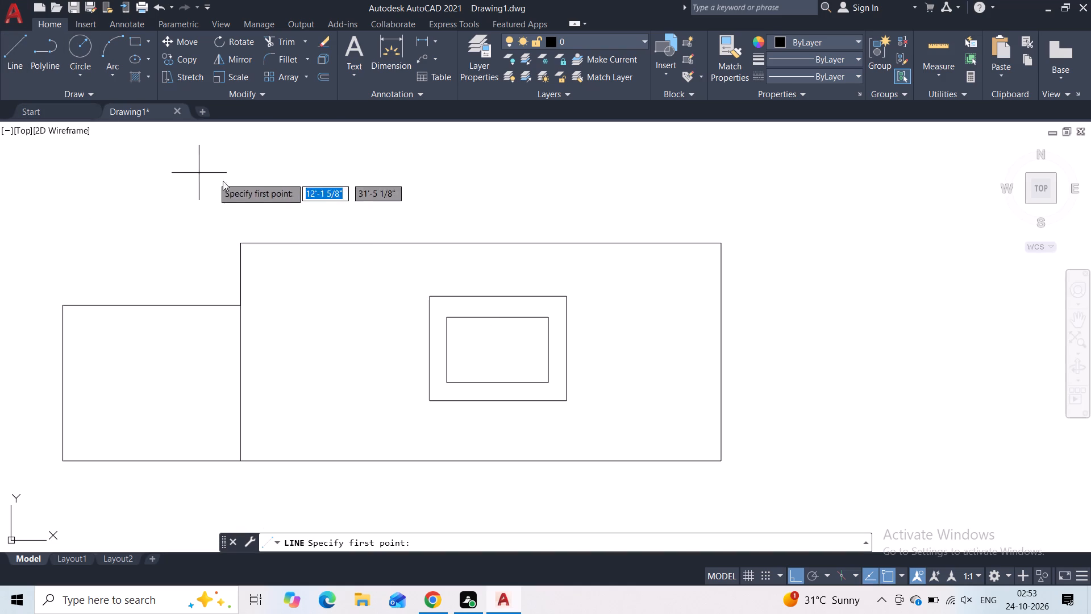
pyautogui.click(432, 294)
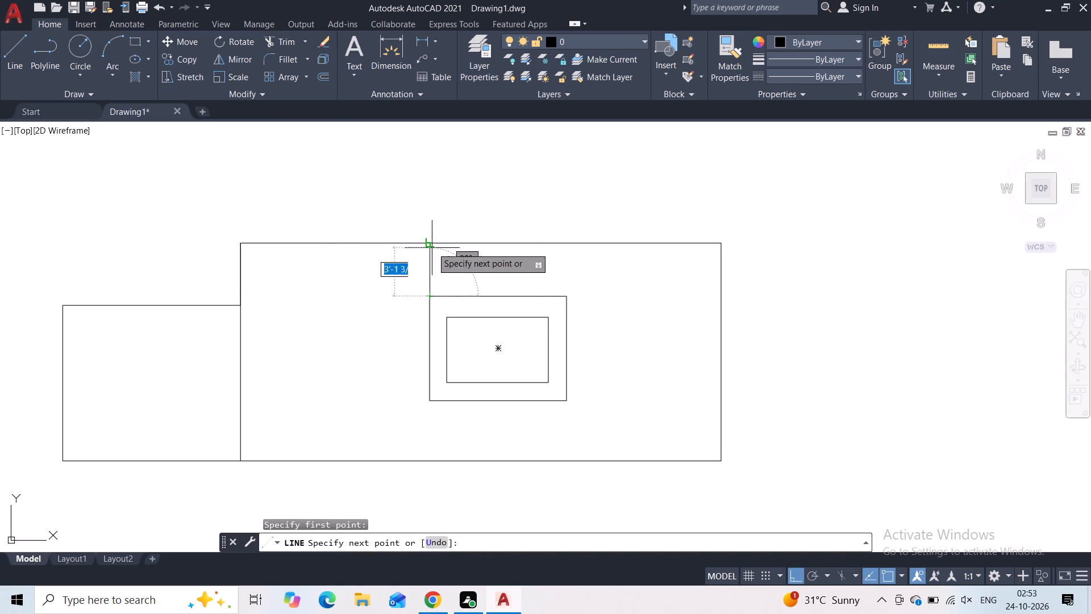
pyautogui.click(432, 247)
pyautogui.press('Escape')
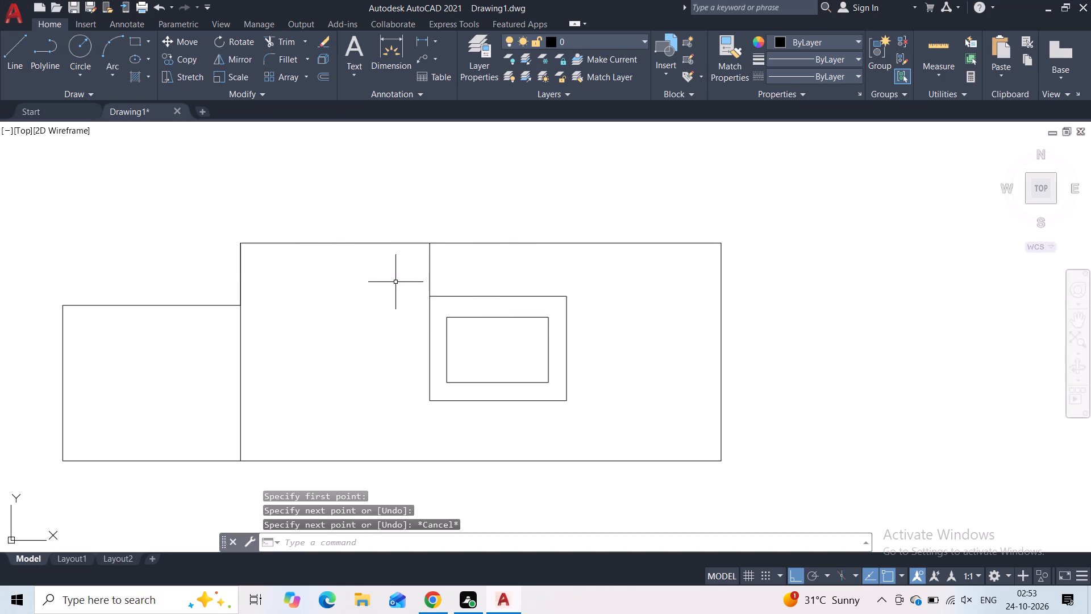
# Draw a vertical line from the surrounding inner rectangle's bottom-left corner down to the large rectangle's bottom edge.
pyautogui.press('space')
pyautogui.moveTo(474, 428); pyautogui.dragTo(465, 374, button='middle')
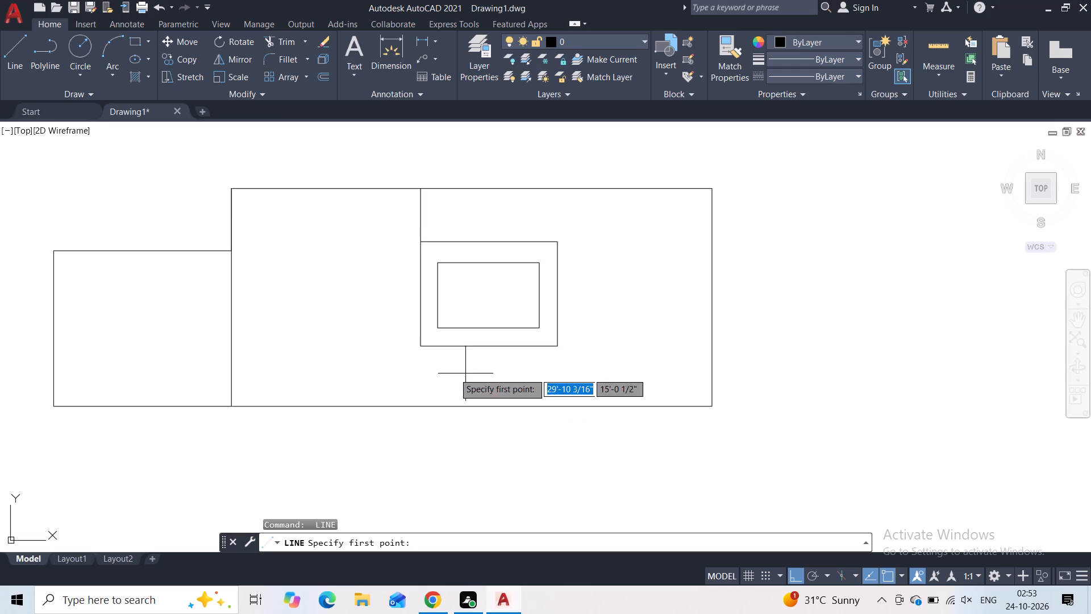
pyautogui.click(423, 349)
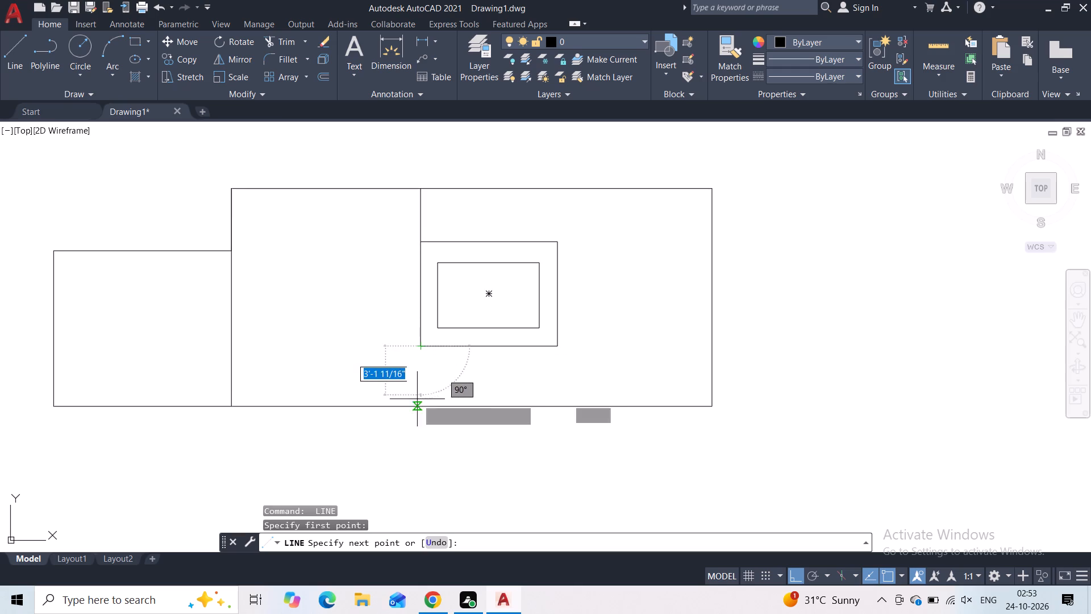
pyautogui.click(417, 402)
pyautogui.press('Escape')
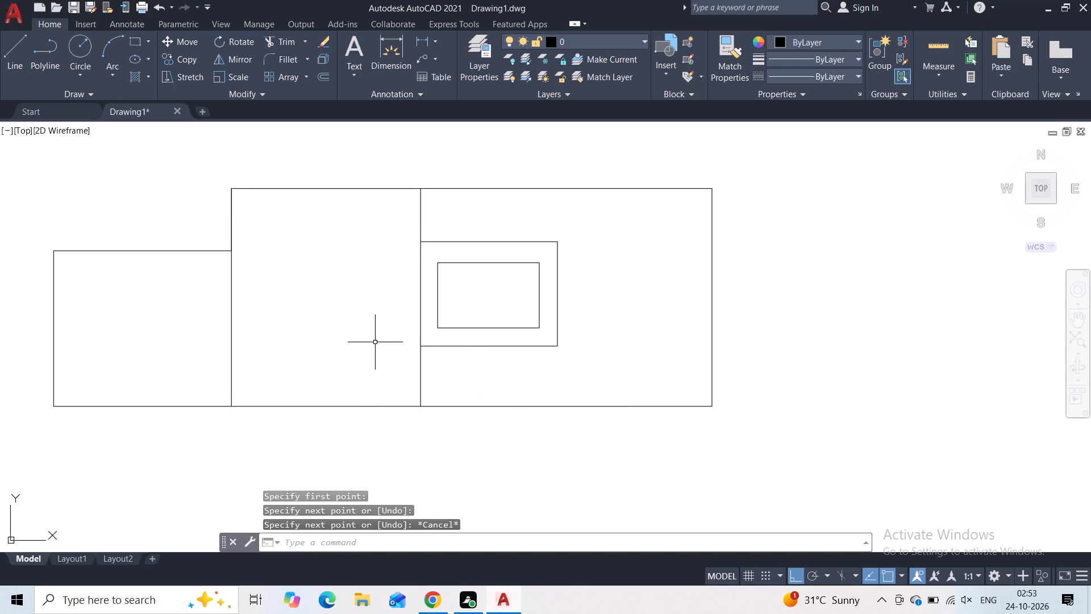
# Draw vertical lines from the surrounding inner rectangle's two right corners to the large rectangle's top and bottom edges.
pyautogui.press('space')
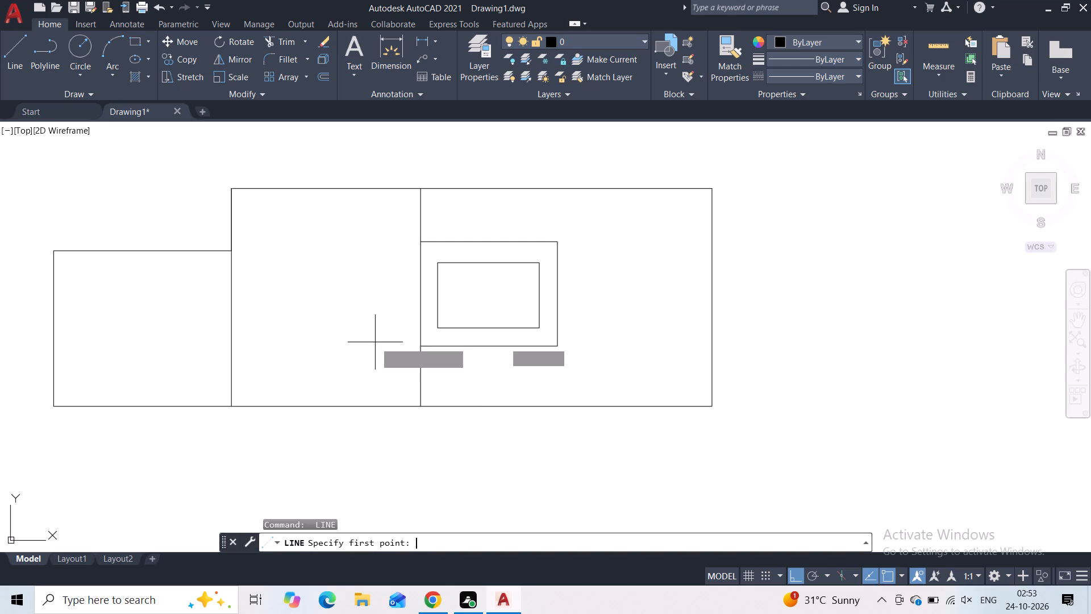
pyautogui.click(555, 242)
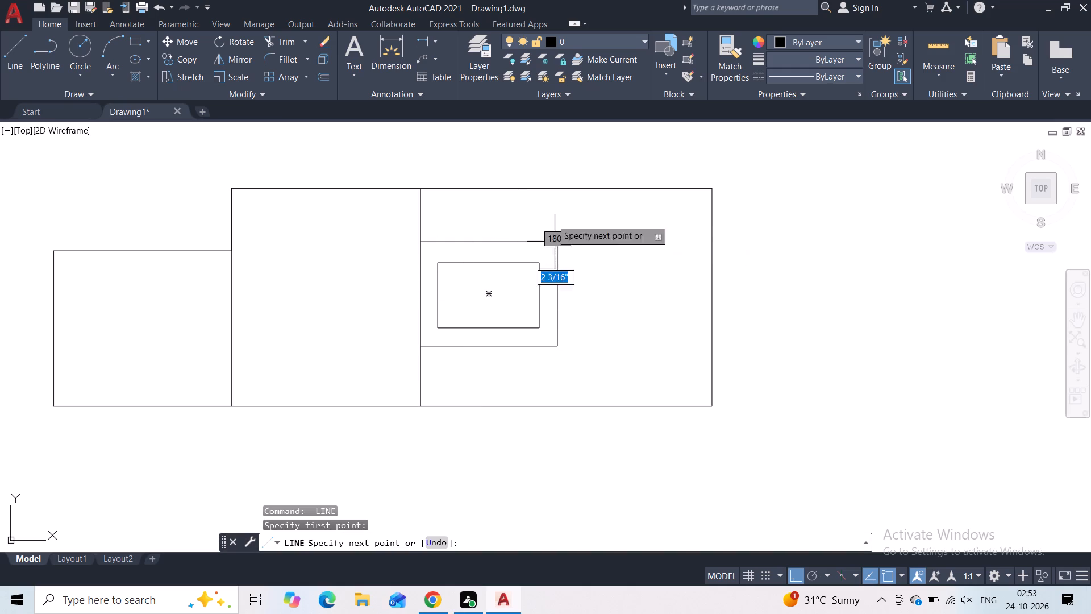
pyautogui.click(551, 188)
pyautogui.press('space')
pyautogui.press('space')
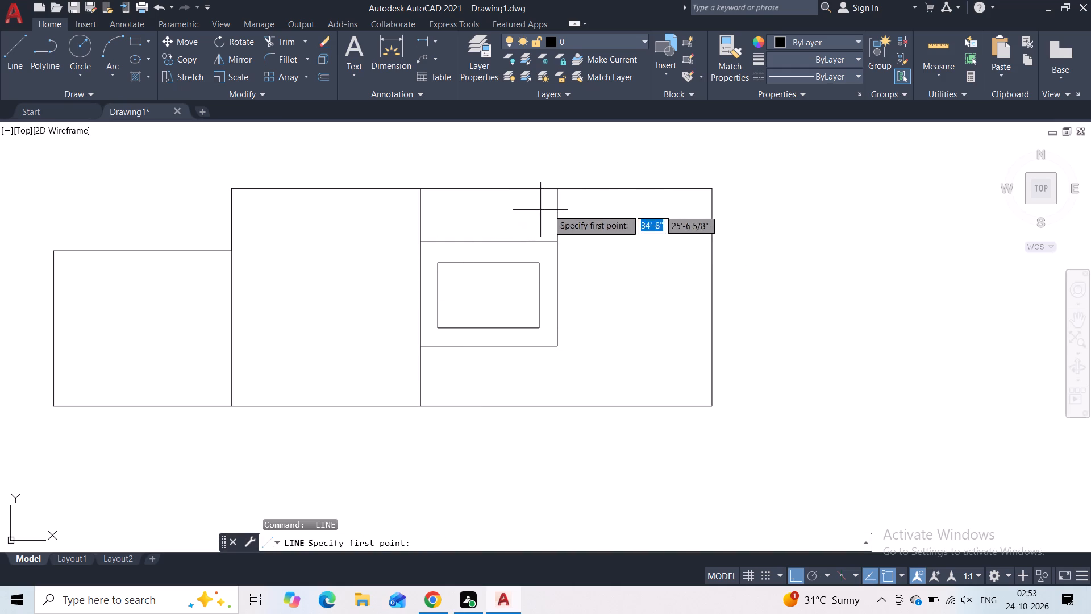
pyautogui.click(556, 350)
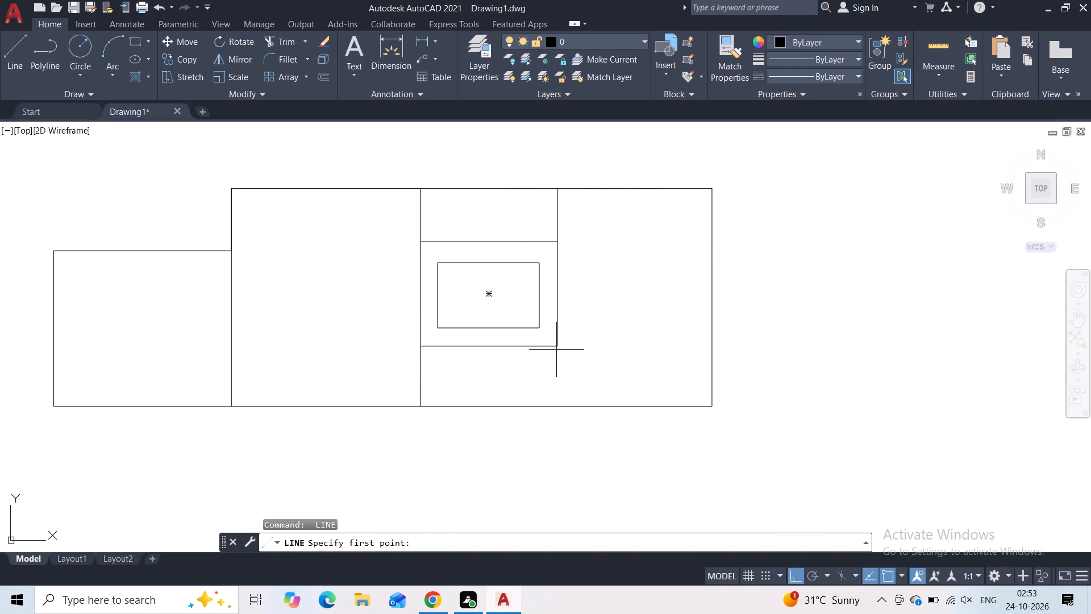
pyautogui.click(559, 407)
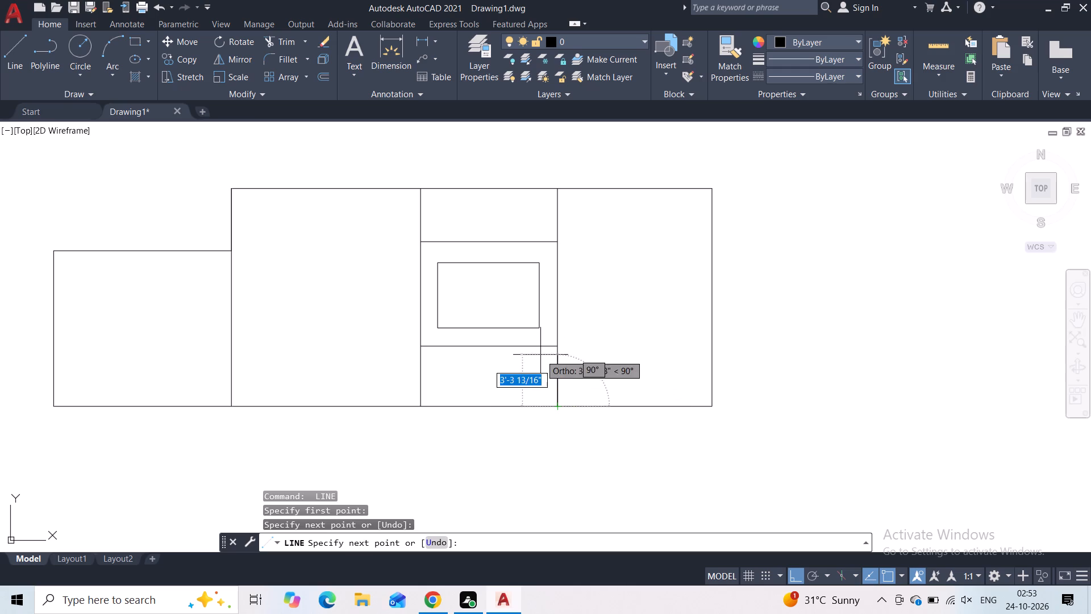
pyautogui.press('space')
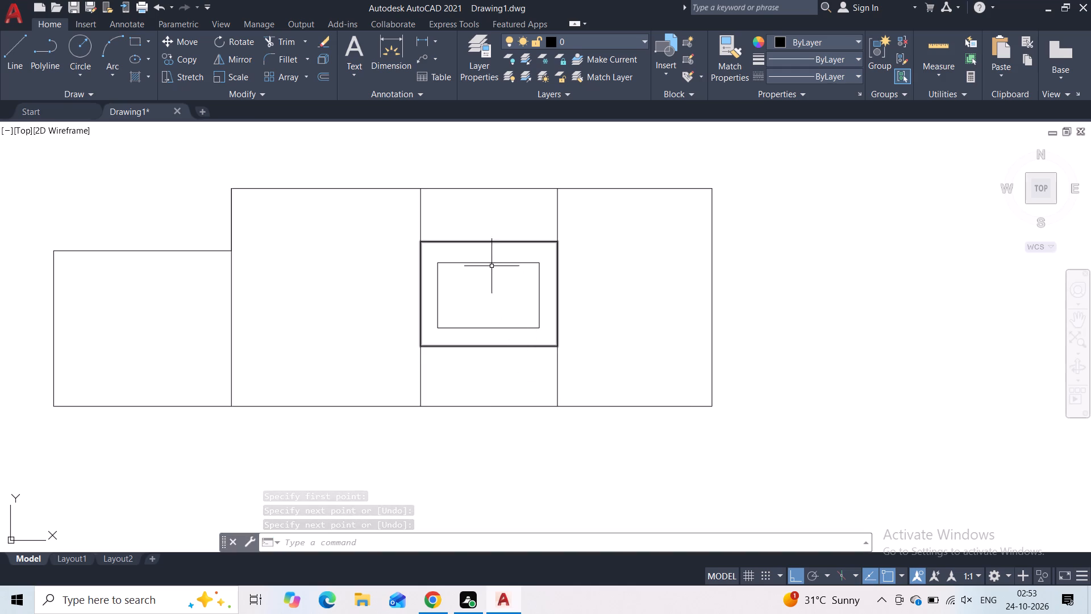
# Draw a vertical line across the strip above the inner rectangle, slightly right of the strip's left side.
pyautogui.moveTo(456, 225); pyautogui.dragTo(456, 249, button='middle')
pyautogui.scroll(1, 448, 241)
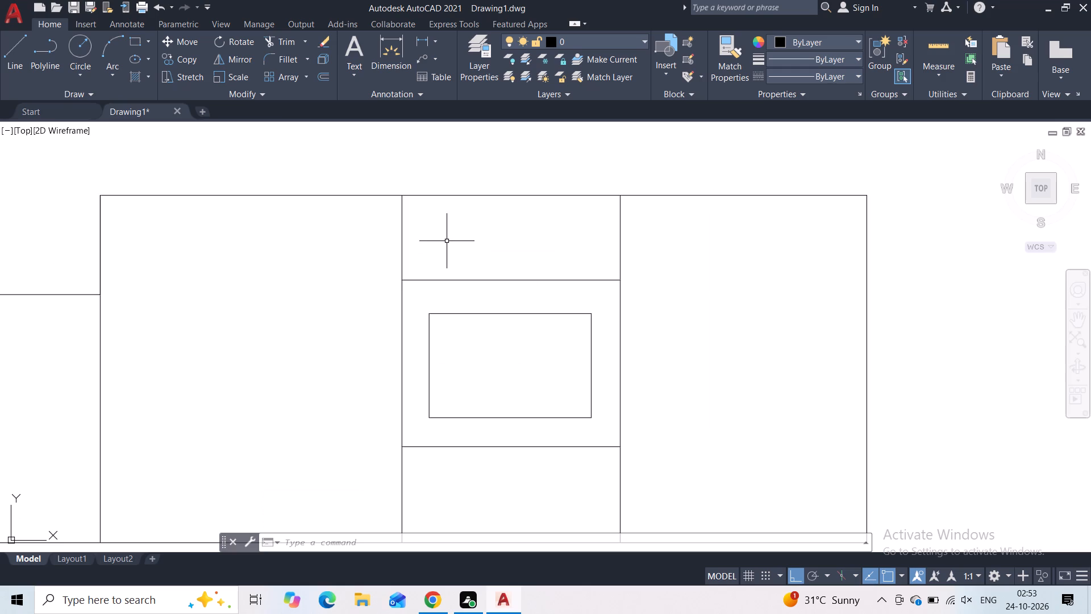
pyautogui.press('space')
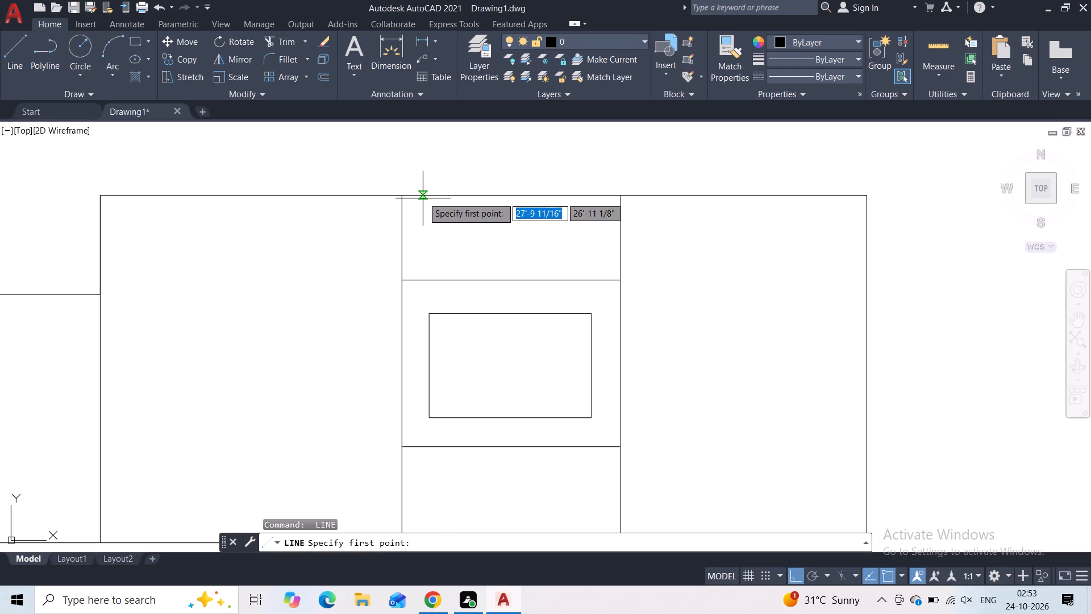
pyautogui.click(423, 197)
pyautogui.click(427, 281)
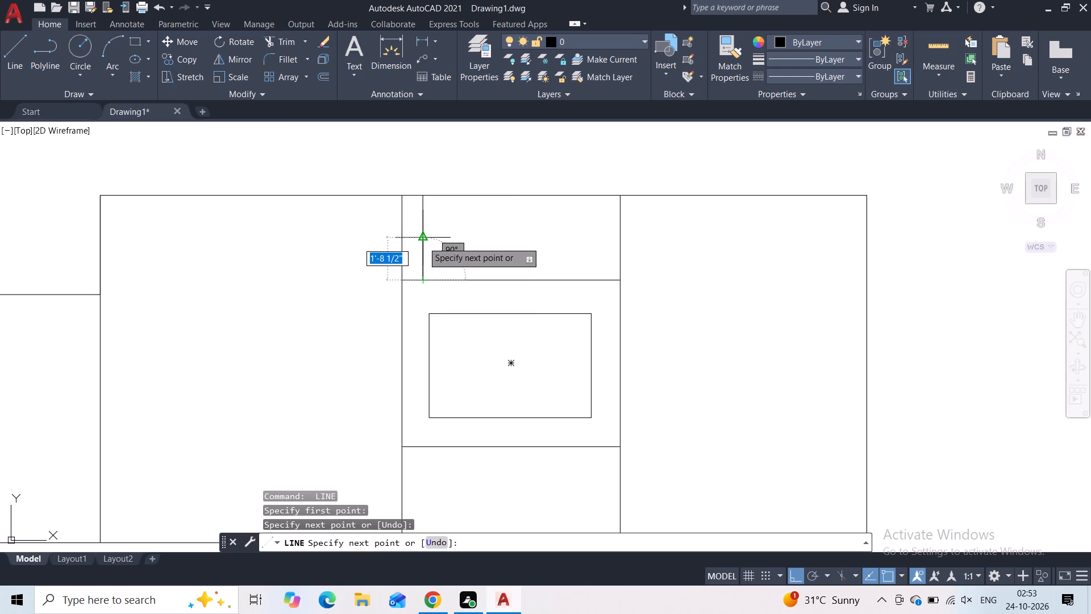
pyautogui.press('space')
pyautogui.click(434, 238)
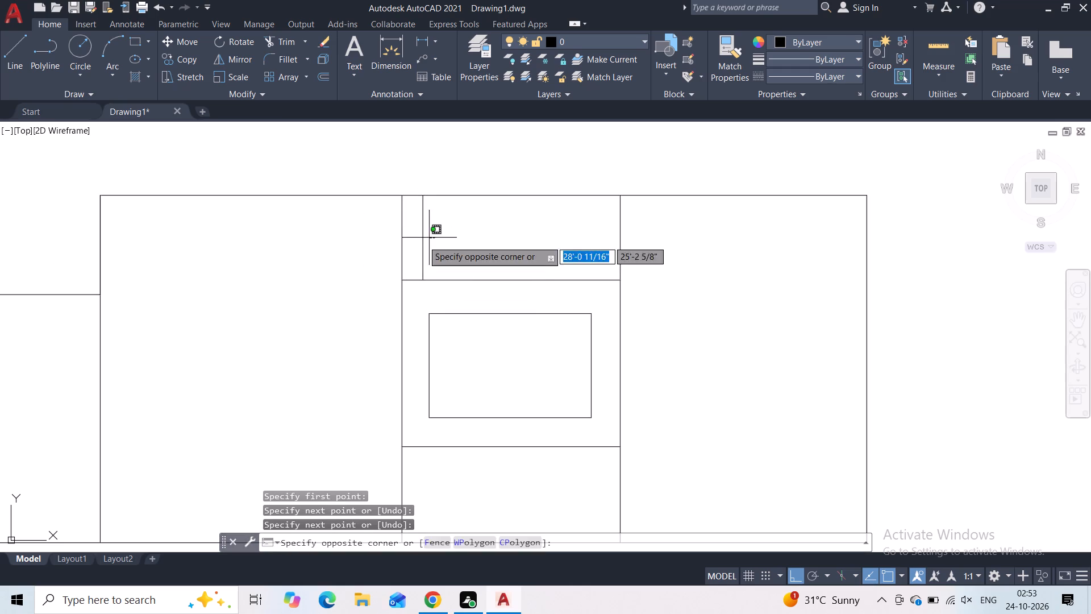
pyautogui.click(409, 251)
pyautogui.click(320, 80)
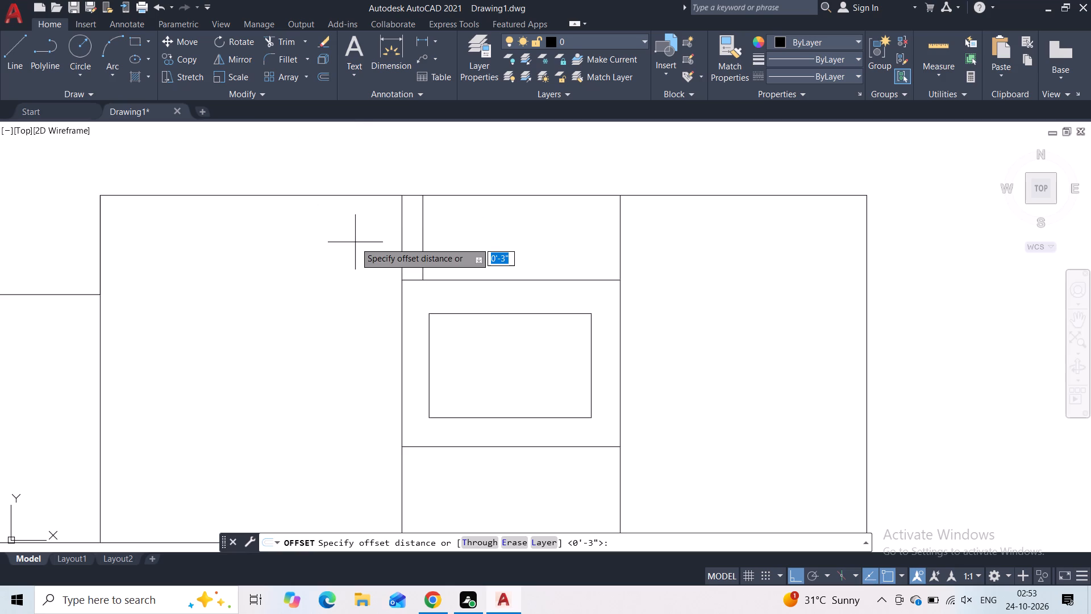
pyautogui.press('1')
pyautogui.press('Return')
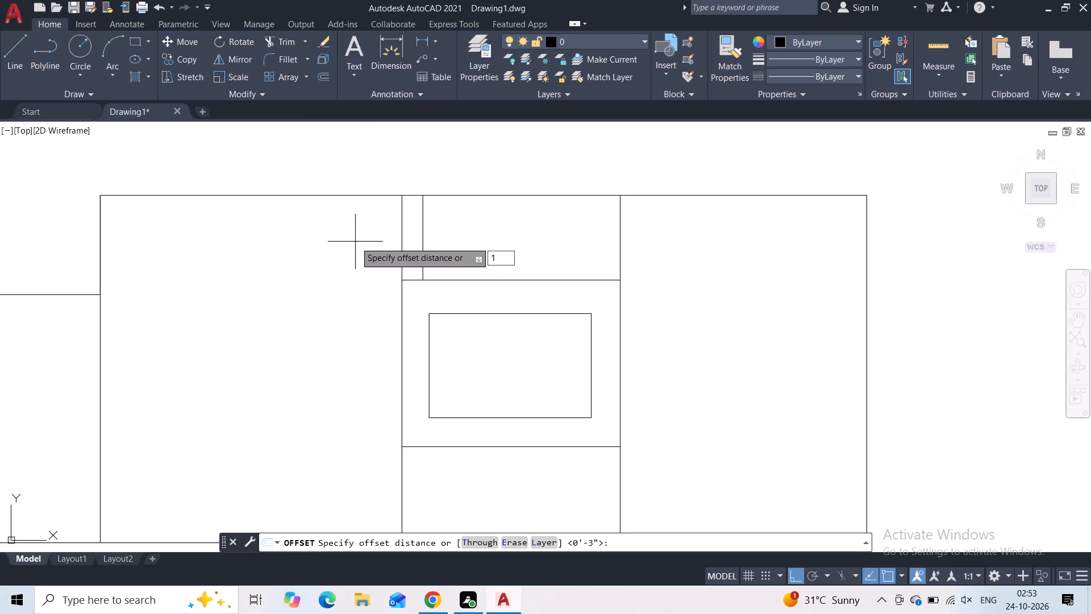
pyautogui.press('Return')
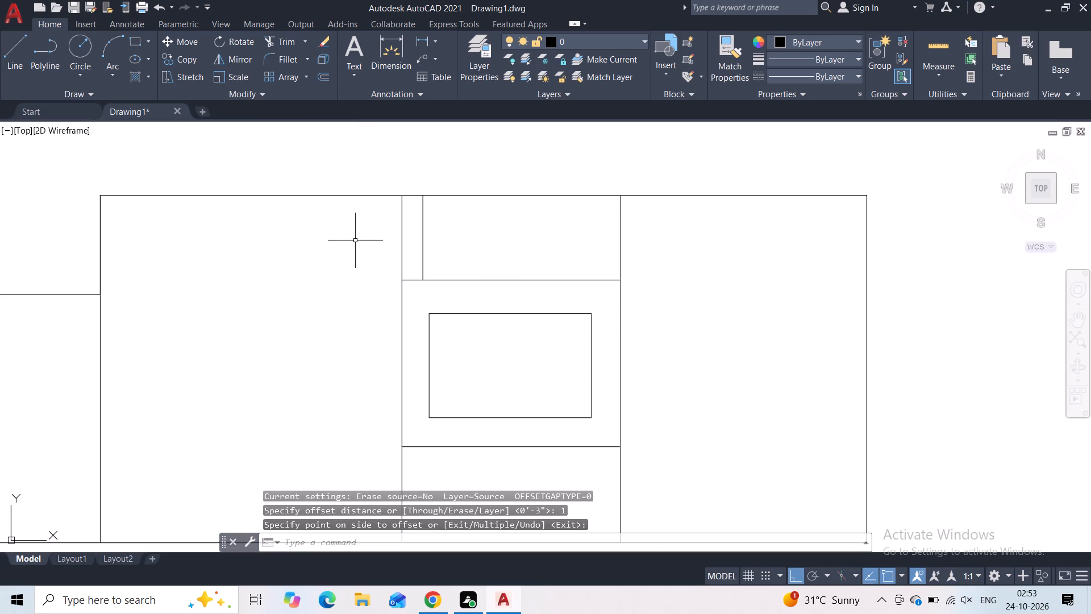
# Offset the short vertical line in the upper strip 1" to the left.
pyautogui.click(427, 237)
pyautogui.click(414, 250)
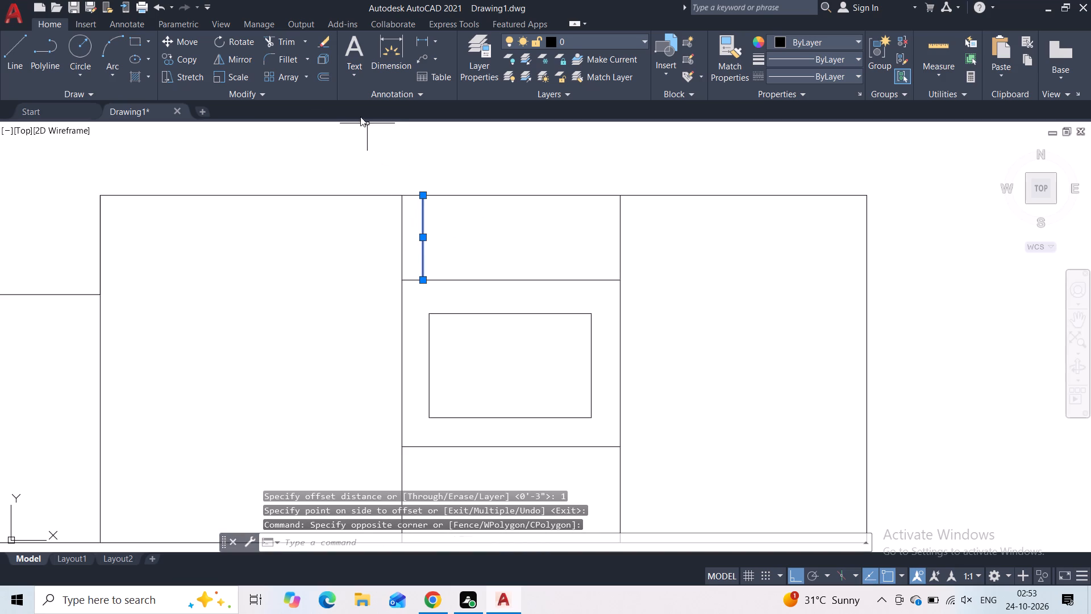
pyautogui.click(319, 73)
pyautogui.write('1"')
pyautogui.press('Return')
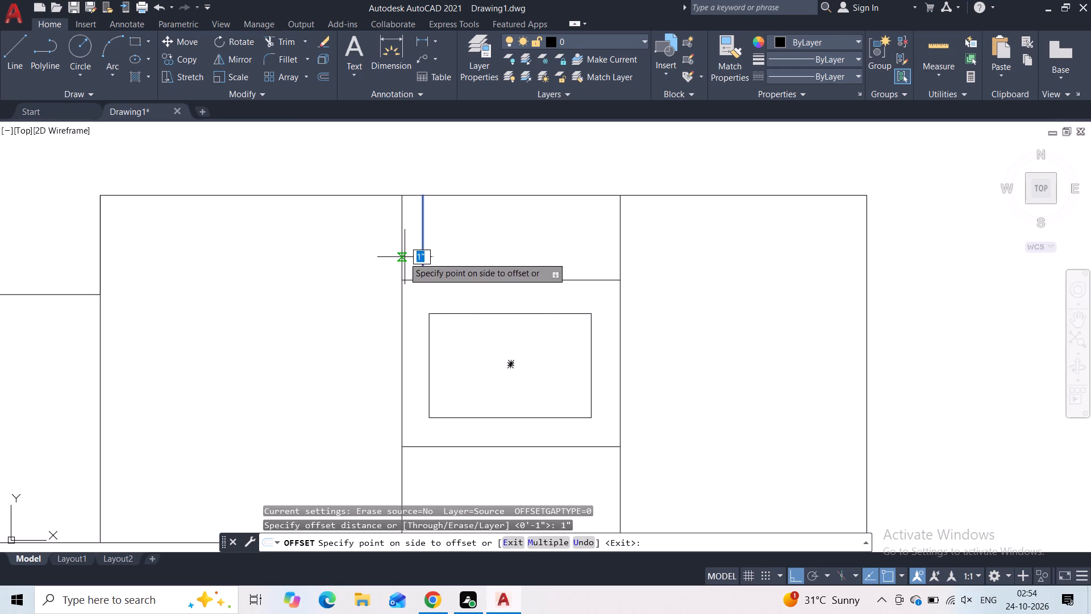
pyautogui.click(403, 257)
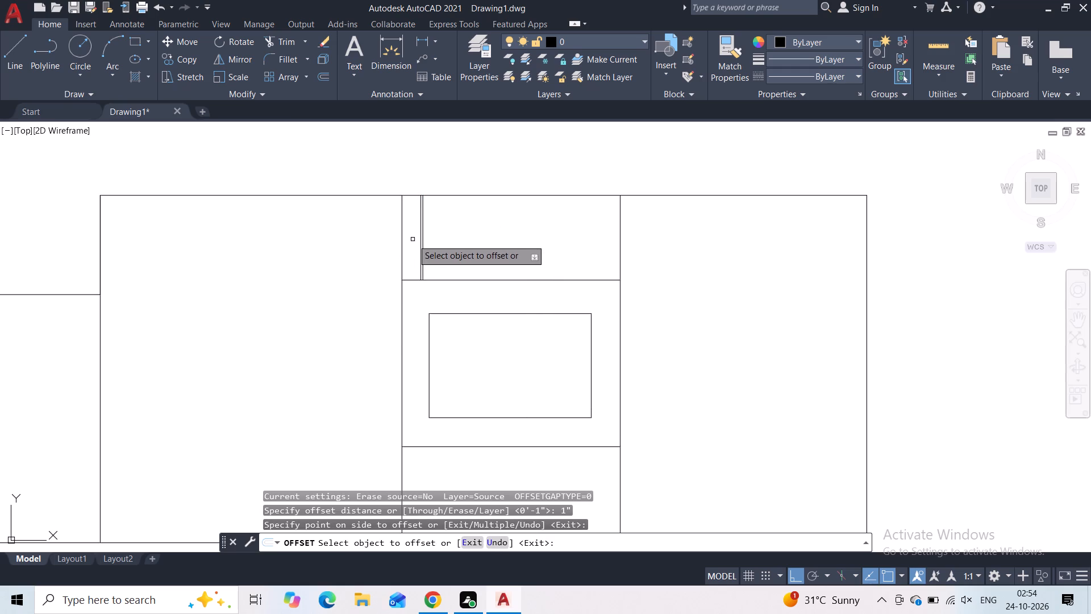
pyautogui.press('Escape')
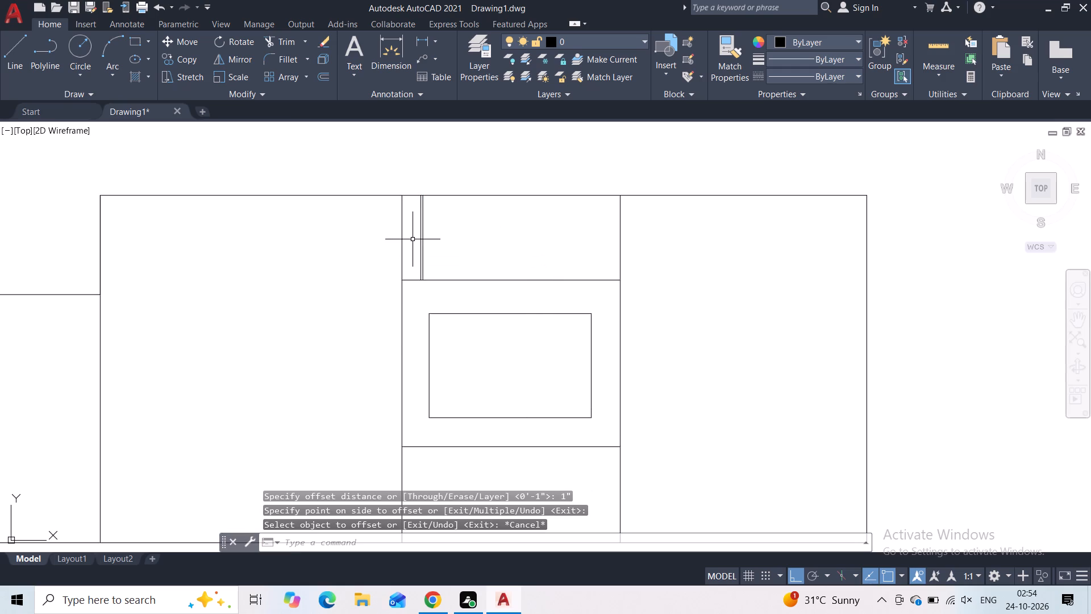
# Offset the rightmost short vertical line in the upper strip 2" to the left.
pyautogui.scroll(-4, 402, 243)
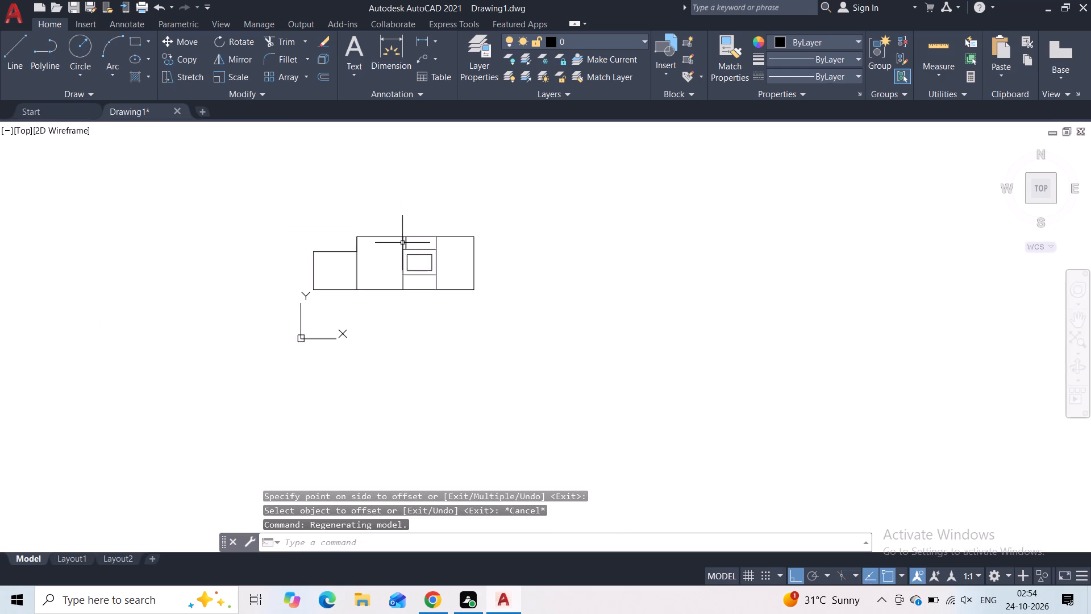
pyautogui.scroll(1, 420, 311)
pyautogui.moveTo(406, 300); pyautogui.dragTo(407, 380, button='middle')
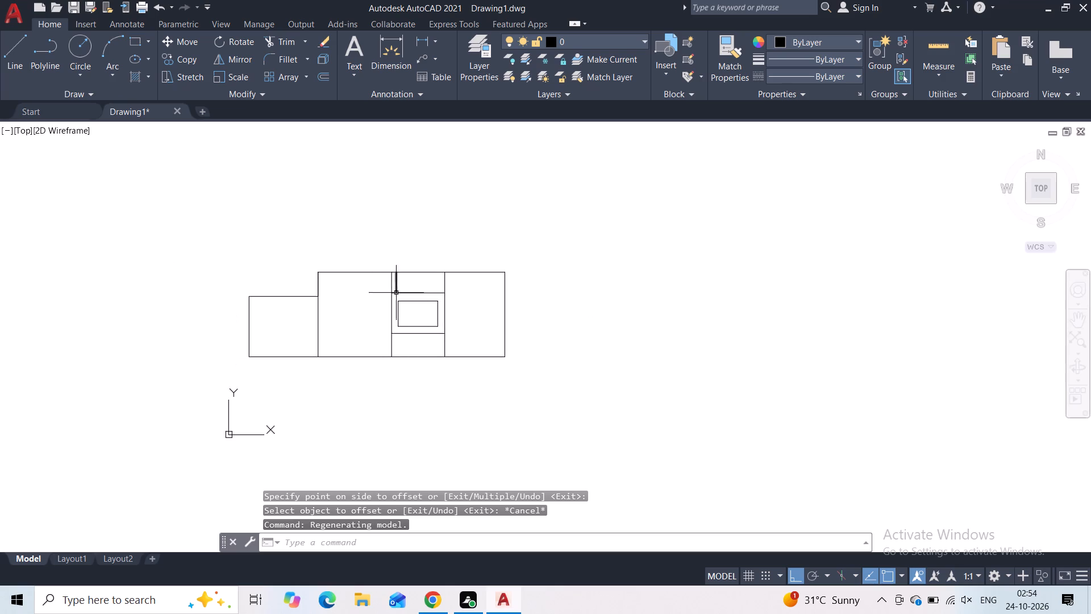
pyautogui.scroll(5, 393, 277)
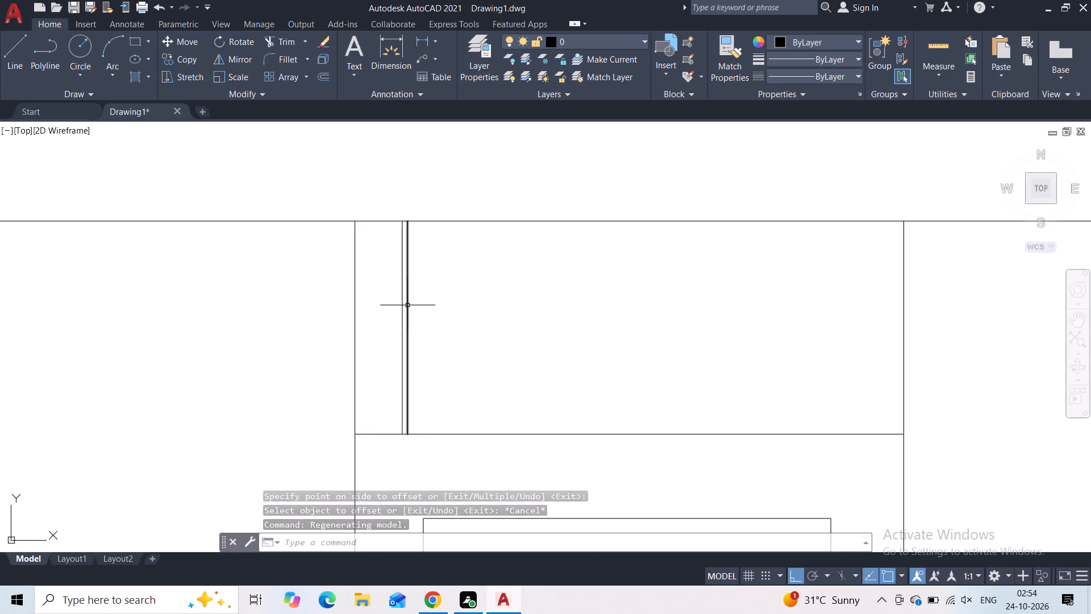
pyautogui.click(407, 305)
pyautogui.click(330, 83)
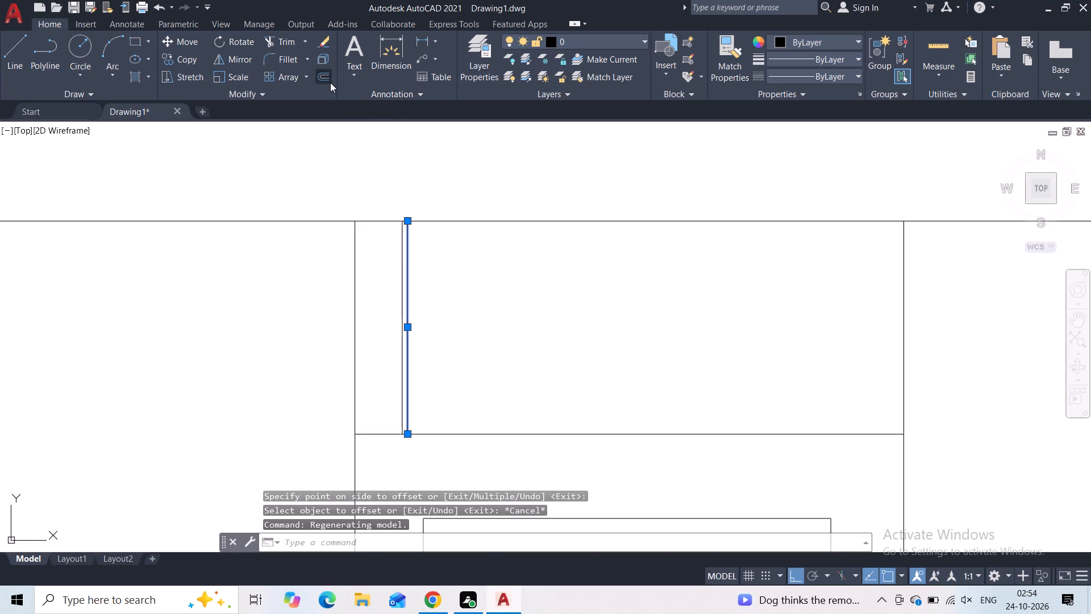
pyautogui.write('2"')
pyautogui.press('Return')
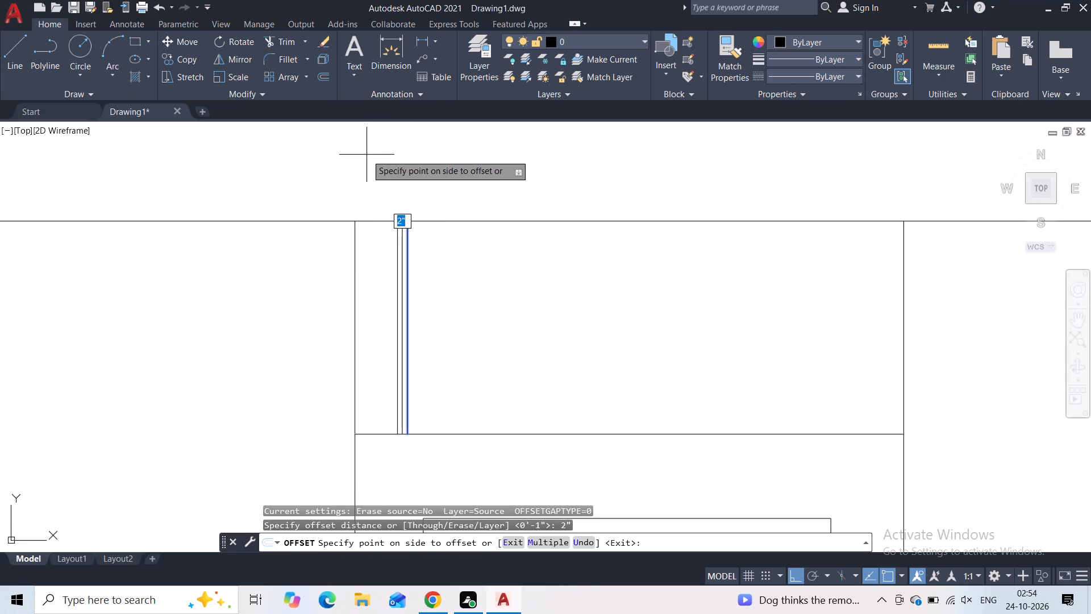
pyautogui.click(365, 154)
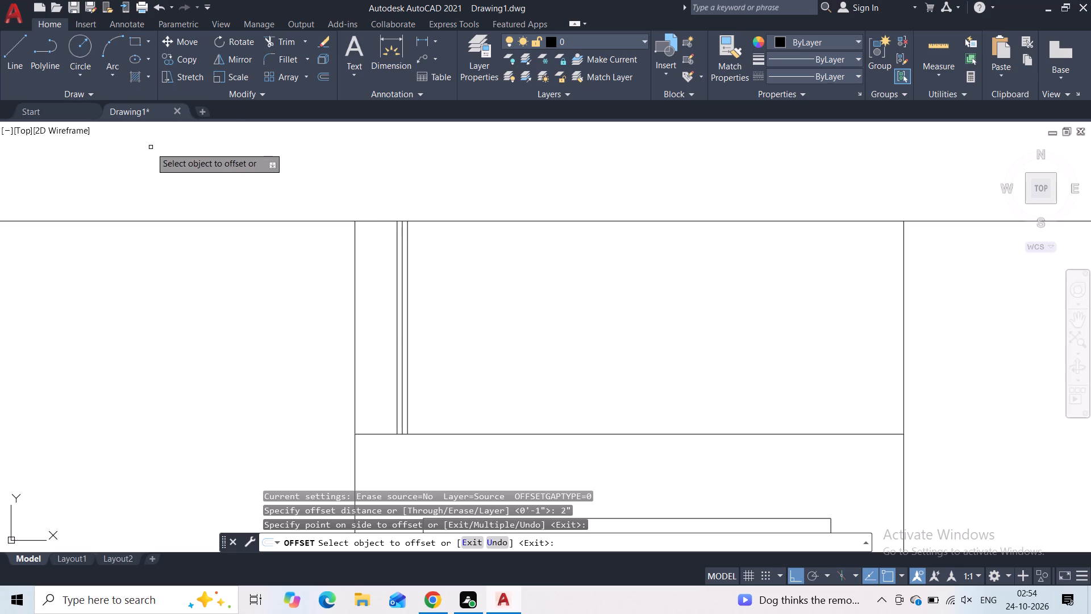
pyautogui.press('Escape')
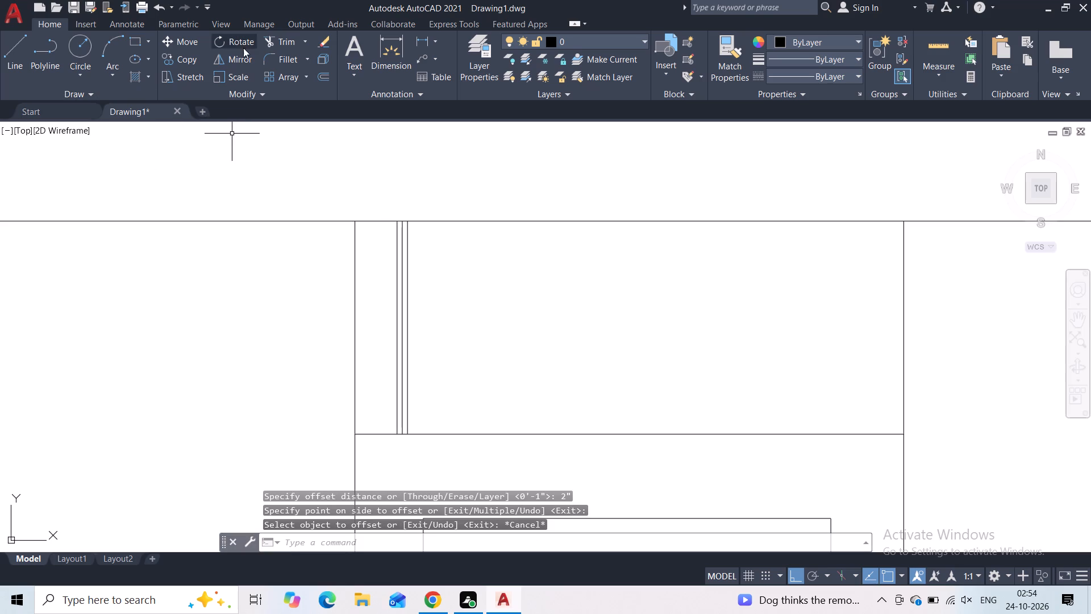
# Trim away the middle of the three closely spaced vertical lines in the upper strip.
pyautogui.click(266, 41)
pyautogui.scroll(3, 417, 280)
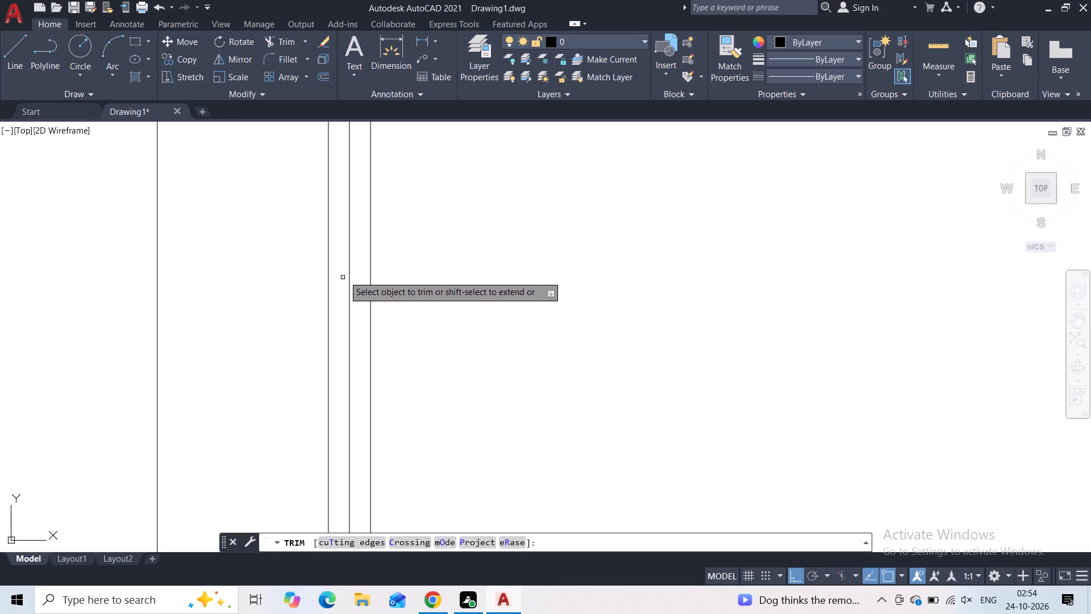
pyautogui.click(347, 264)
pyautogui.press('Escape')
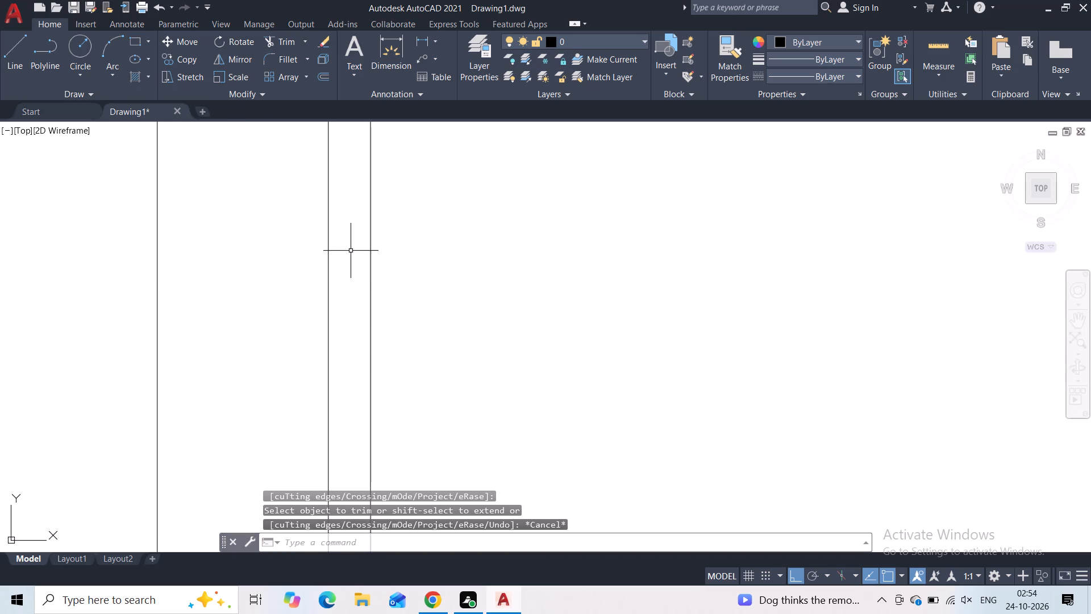
# Copy the 2" double line six times to the right across the upper strip, roughly evenly spaced, ending about 6'-7 1/2" from the original.
pyautogui.scroll(-6, 372, 279)
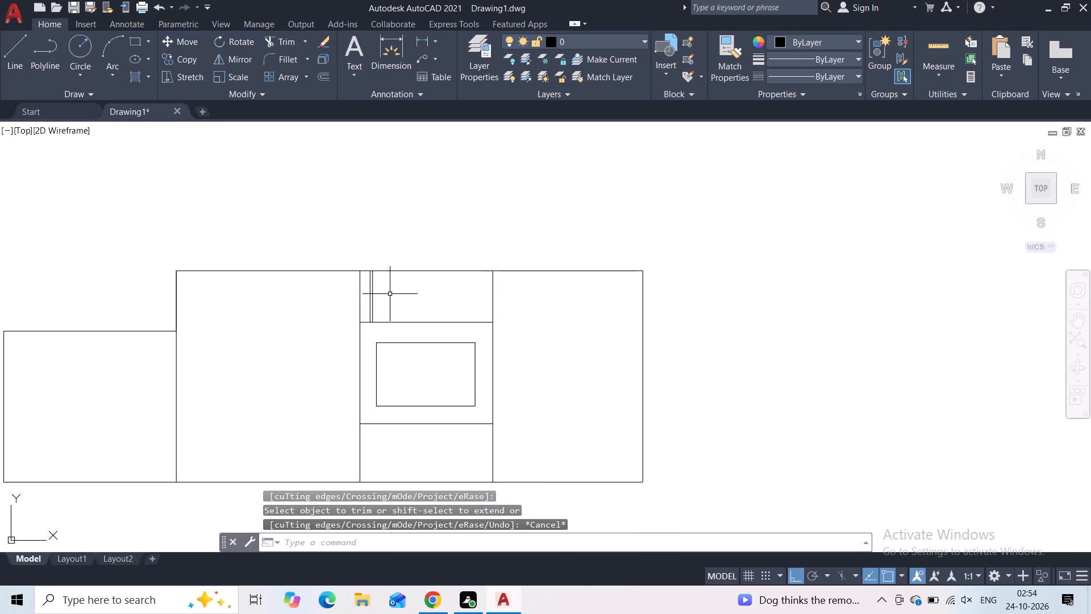
pyautogui.scroll(2, 389, 293)
pyautogui.click(369, 287)
pyautogui.click(327, 298)
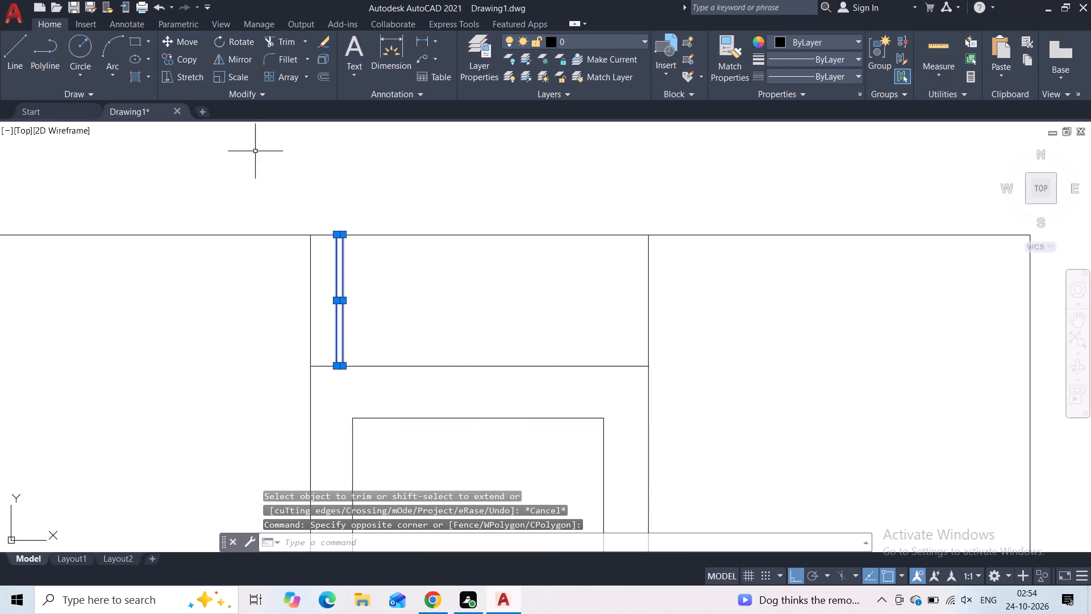
pyautogui.click(179, 53)
pyautogui.click(336, 238)
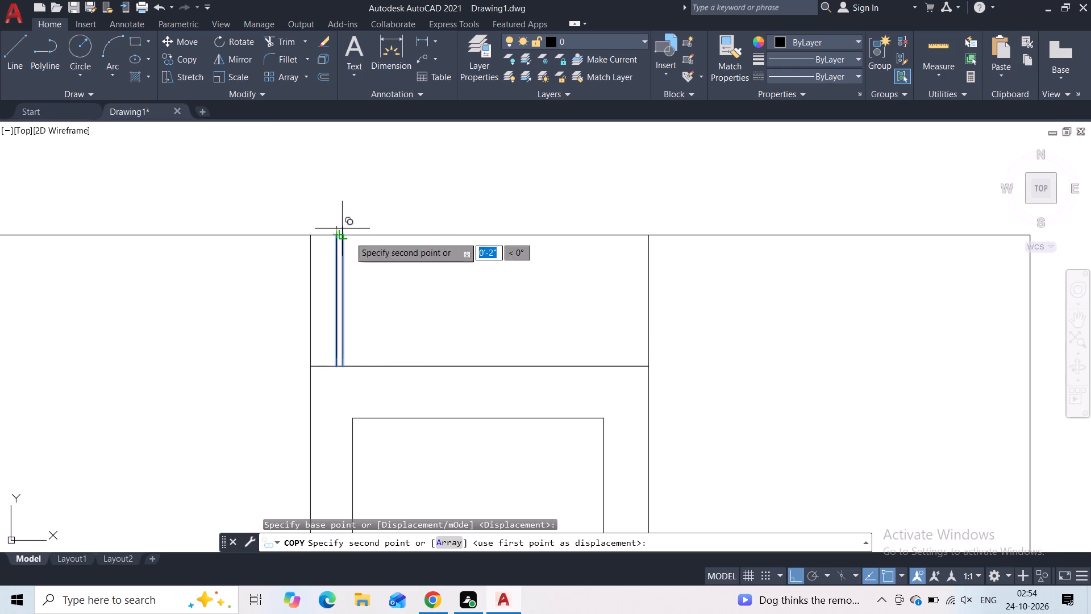
pyautogui.click(378, 244)
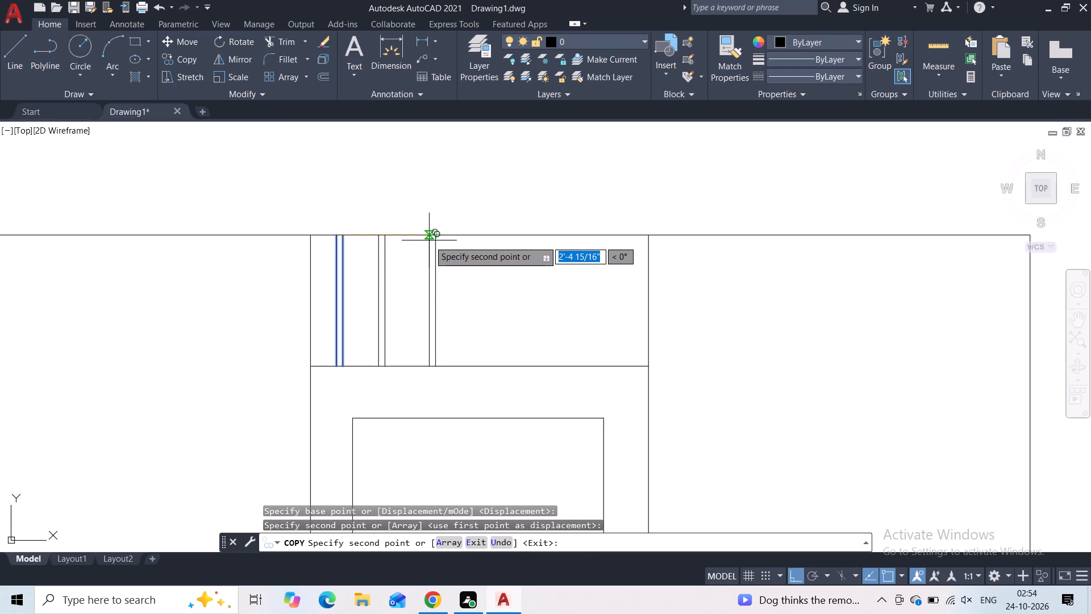
pyautogui.click(426, 242)
pyautogui.click(469, 248)
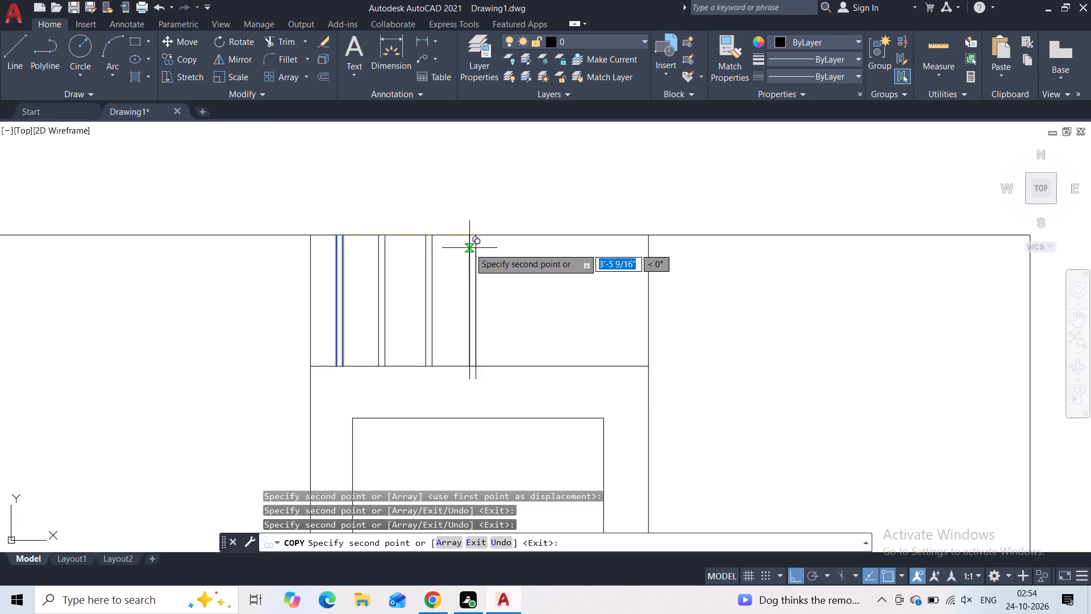
pyautogui.click(513, 247)
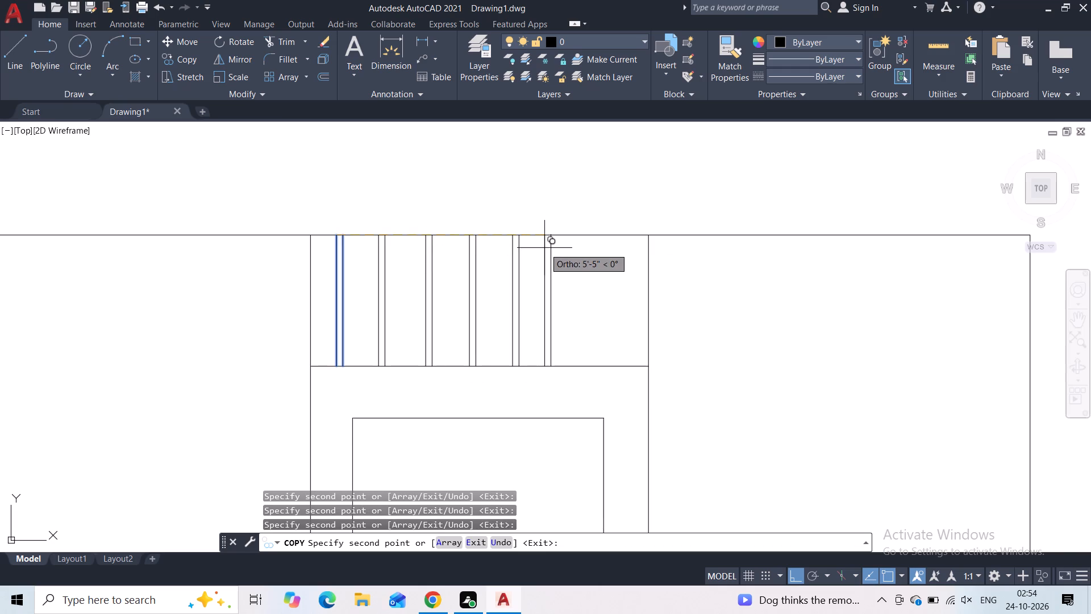
pyautogui.click(549, 248)
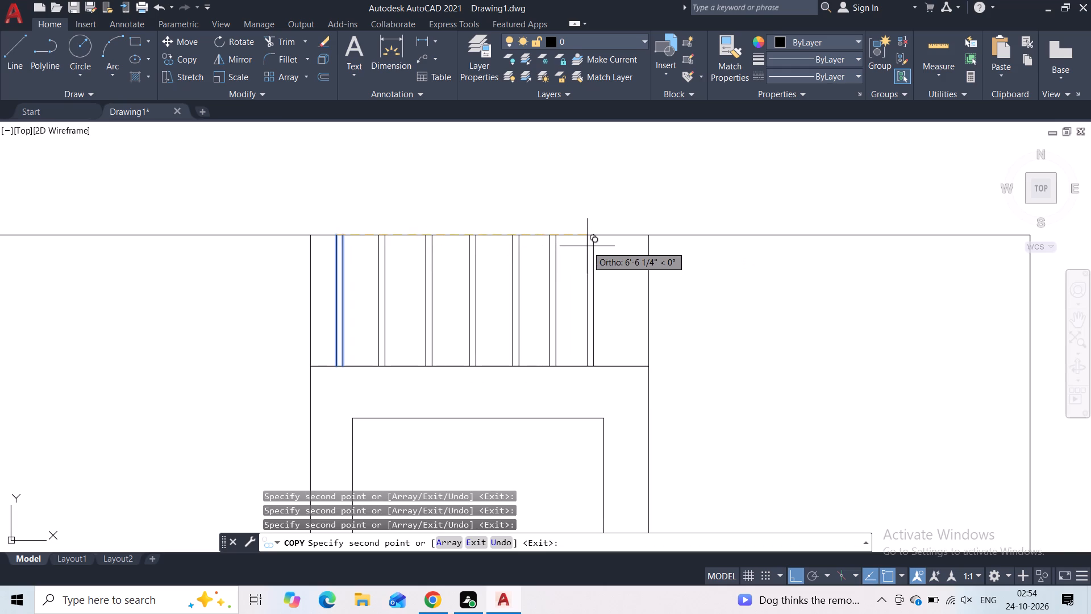
pyautogui.click(591, 246)
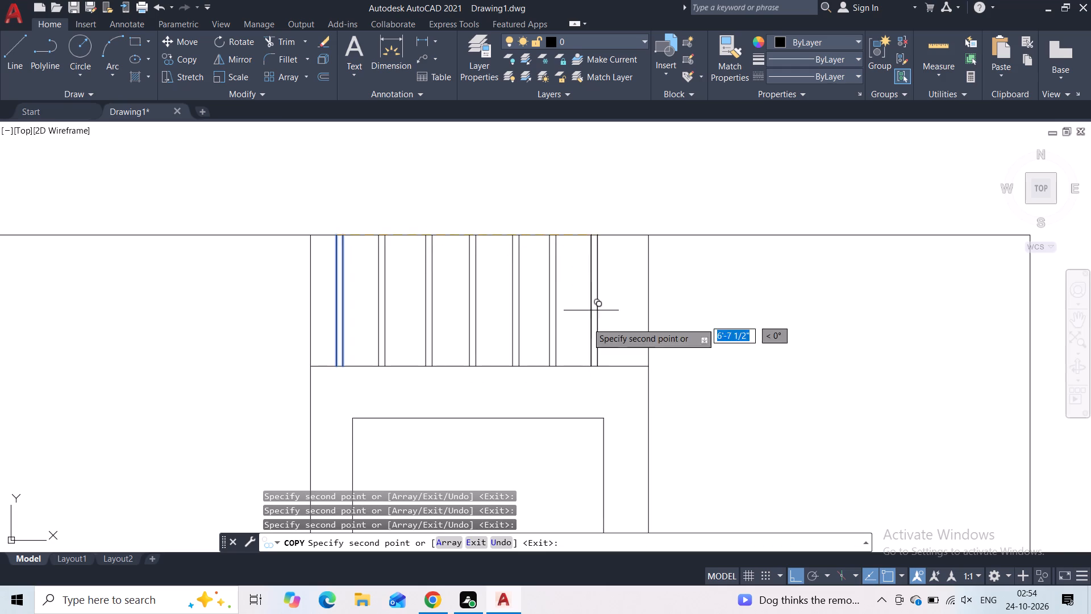
# Copy the same double line about 10'-1 9/16" straight down into the lower strip, starting at that strip's top edge.
pyautogui.scroll(-1, 551, 421)
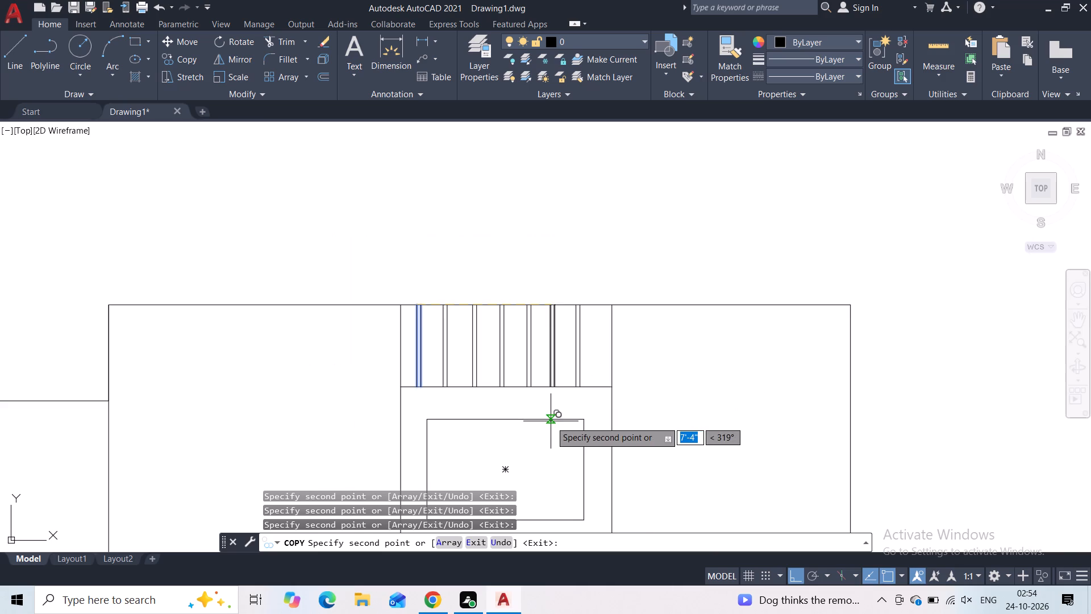
pyautogui.moveTo(453, 418); pyautogui.dragTo(444, 269, button='middle')
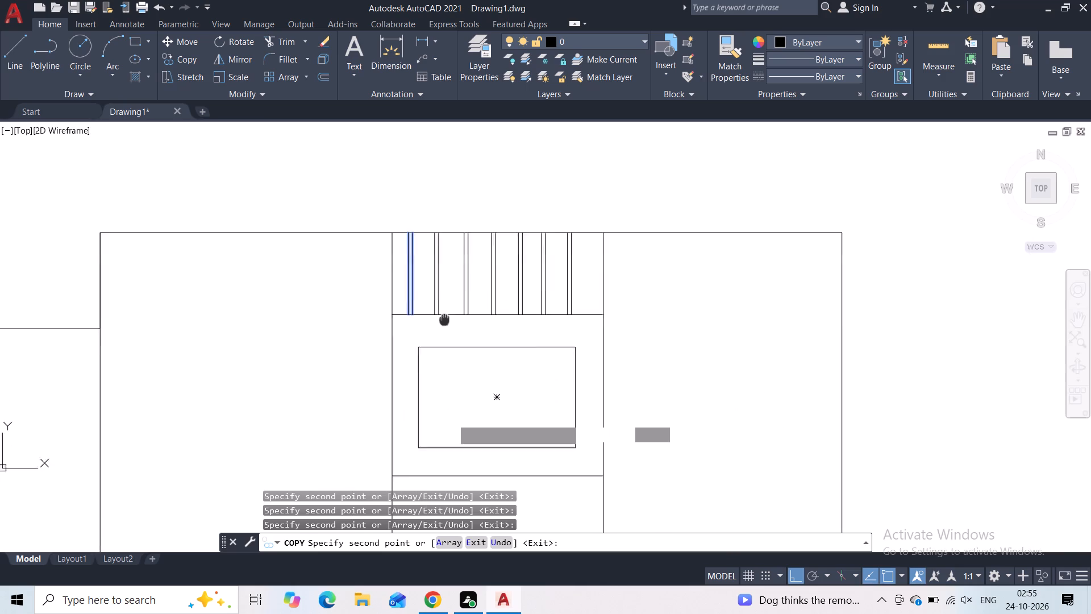
pyautogui.moveTo(444, 269); pyautogui.dragTo(444, 184, button='middle')
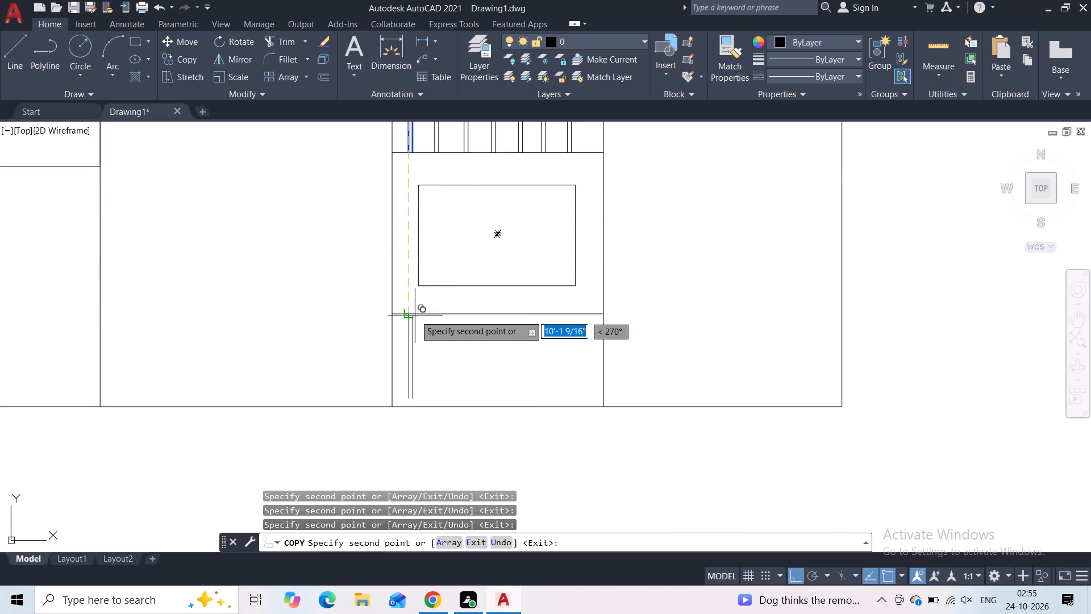
pyautogui.click(415, 314)
pyautogui.press('Escape')
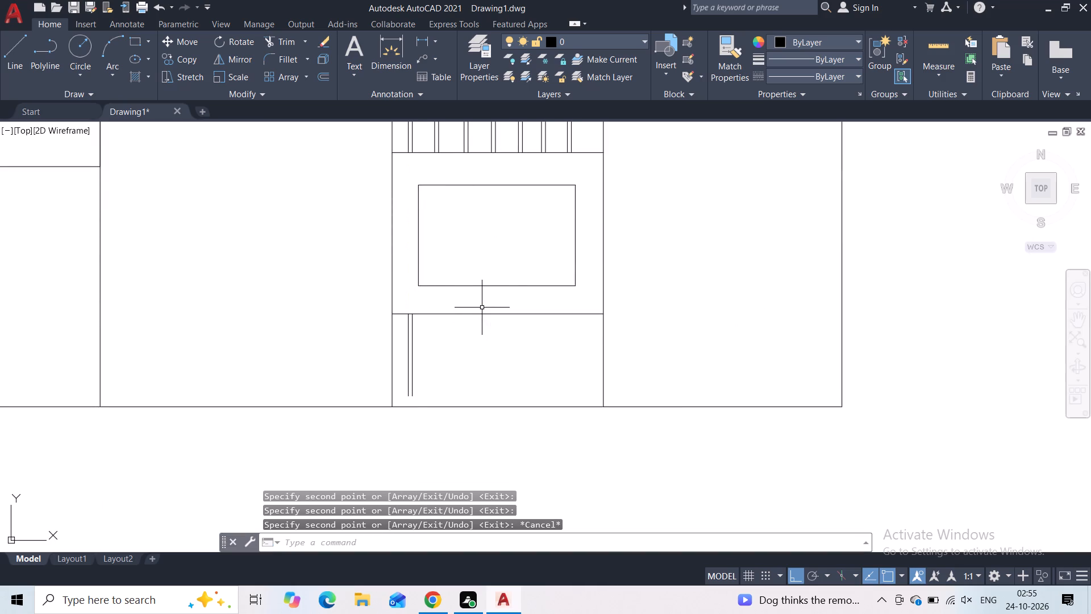
pyautogui.moveTo(426, 331); pyautogui.dragTo(420, 331)
pyautogui.press('Escape')
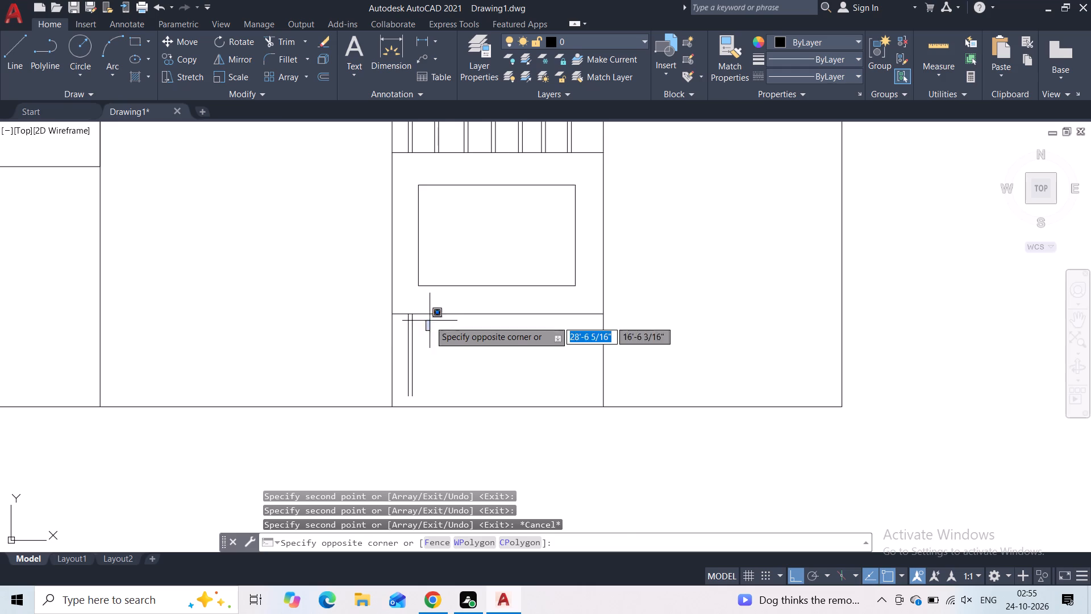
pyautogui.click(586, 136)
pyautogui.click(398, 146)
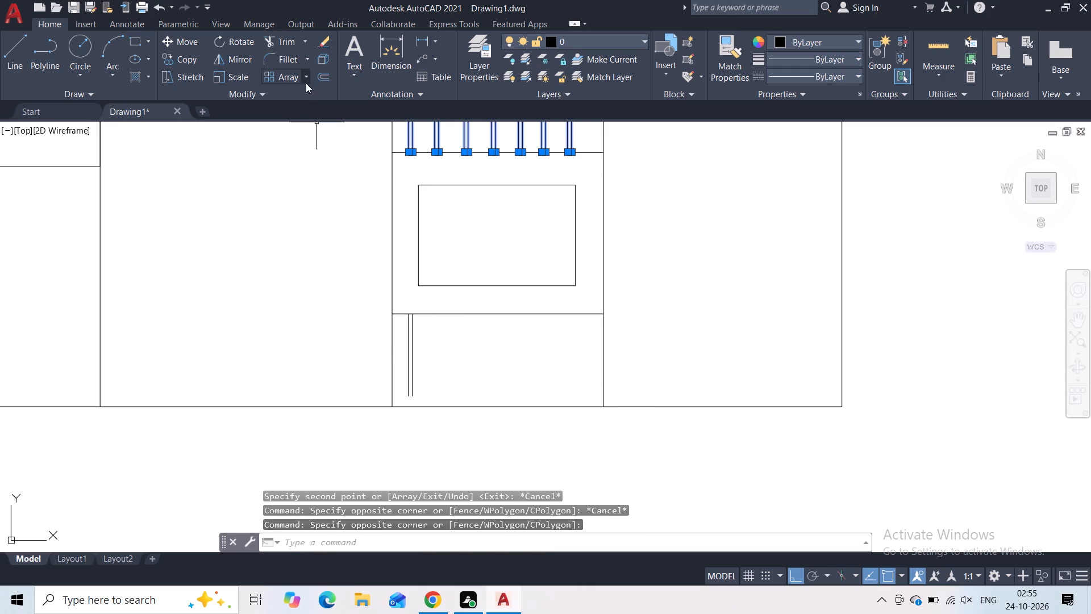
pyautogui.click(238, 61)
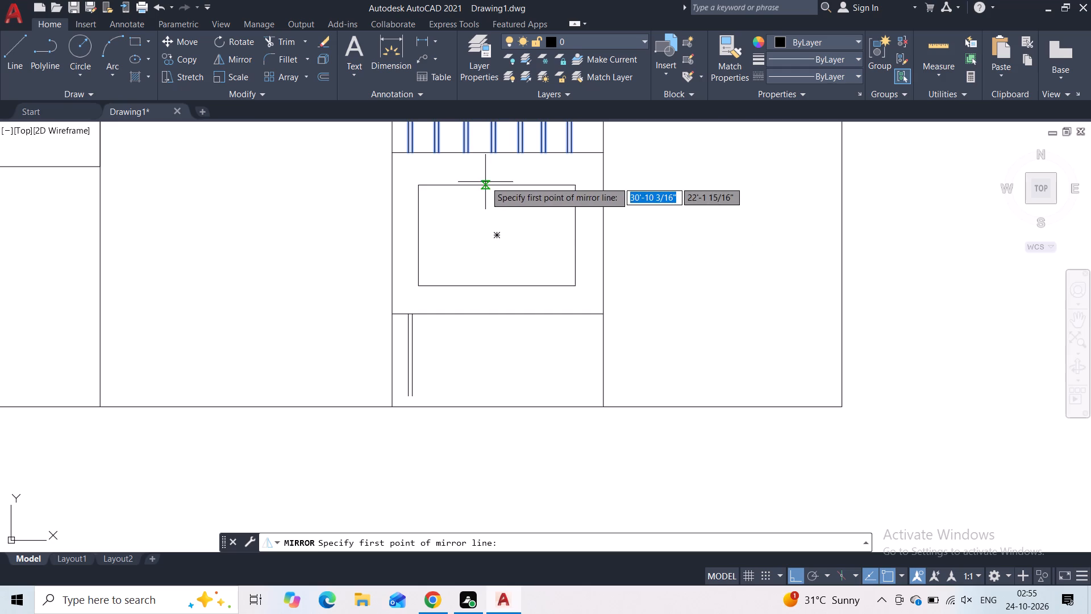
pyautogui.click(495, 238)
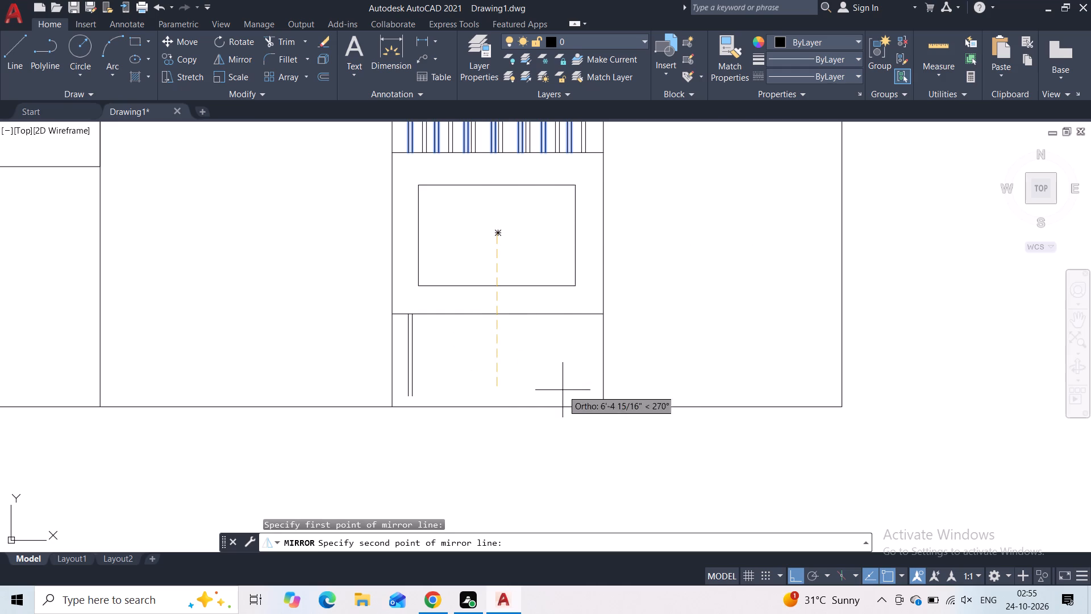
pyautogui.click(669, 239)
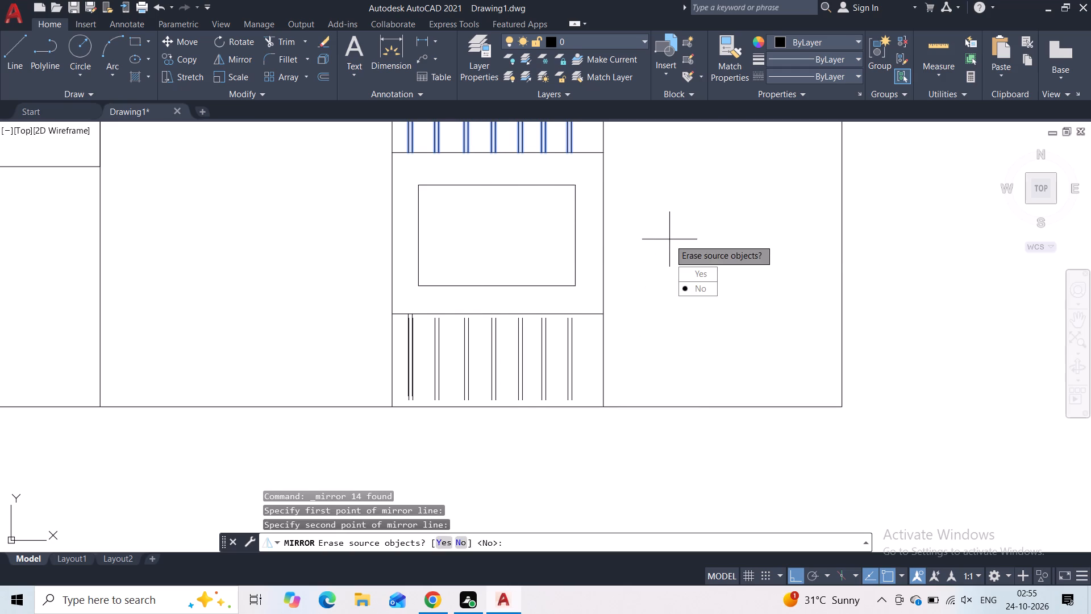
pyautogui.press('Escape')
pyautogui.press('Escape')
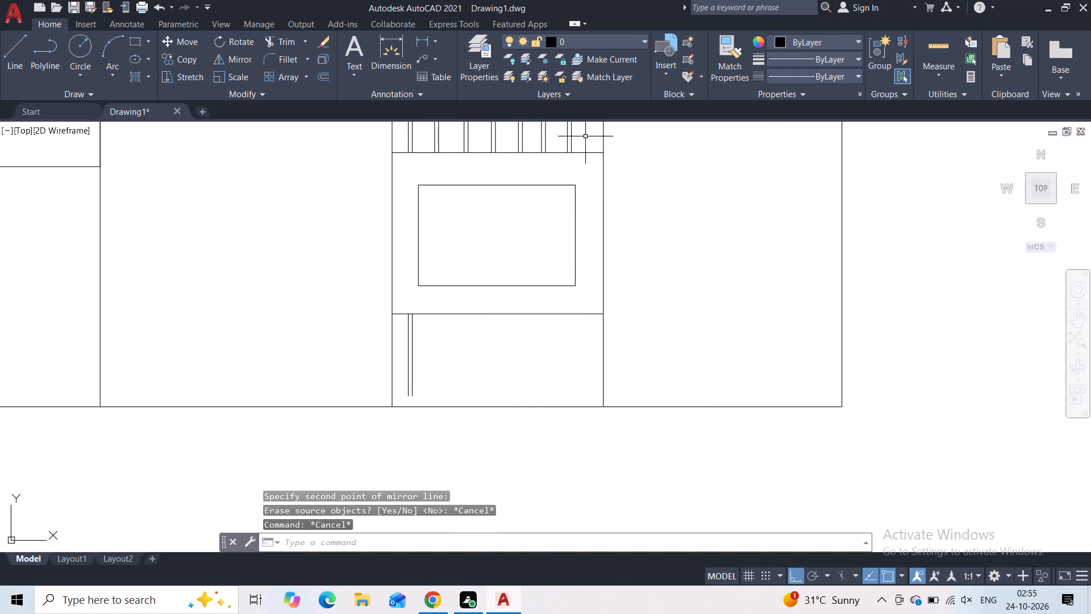
# Mirror the seven upper-strip double lines into the lower strip about a horizontal axis through the inner rectangle's centre, keeping the originals.
pyautogui.moveTo(584, 136); pyautogui.dragTo(563, 137)
pyautogui.click(400, 131)
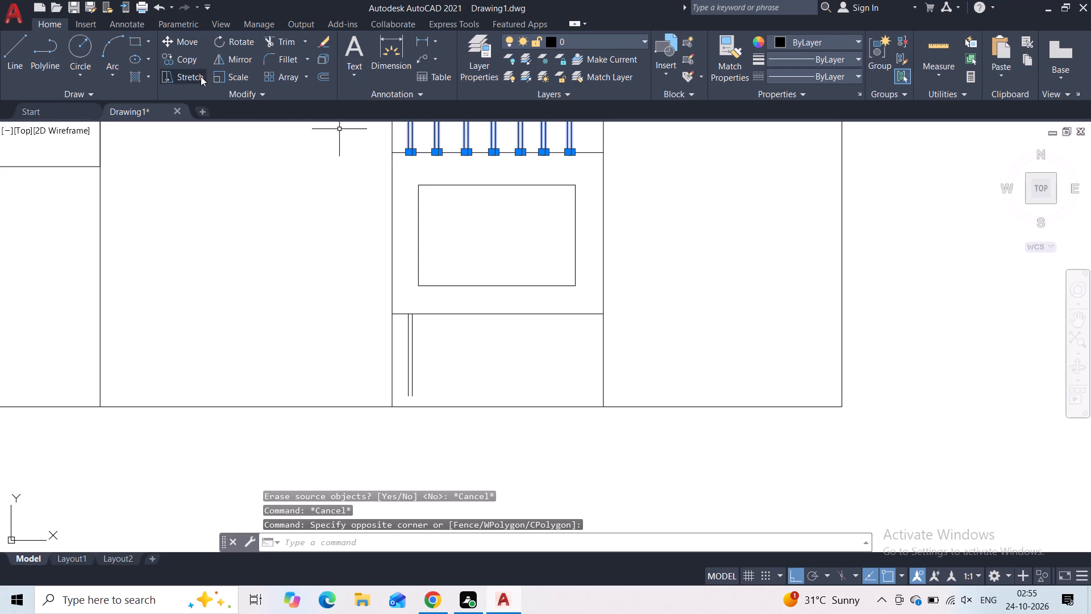
pyautogui.click(235, 64)
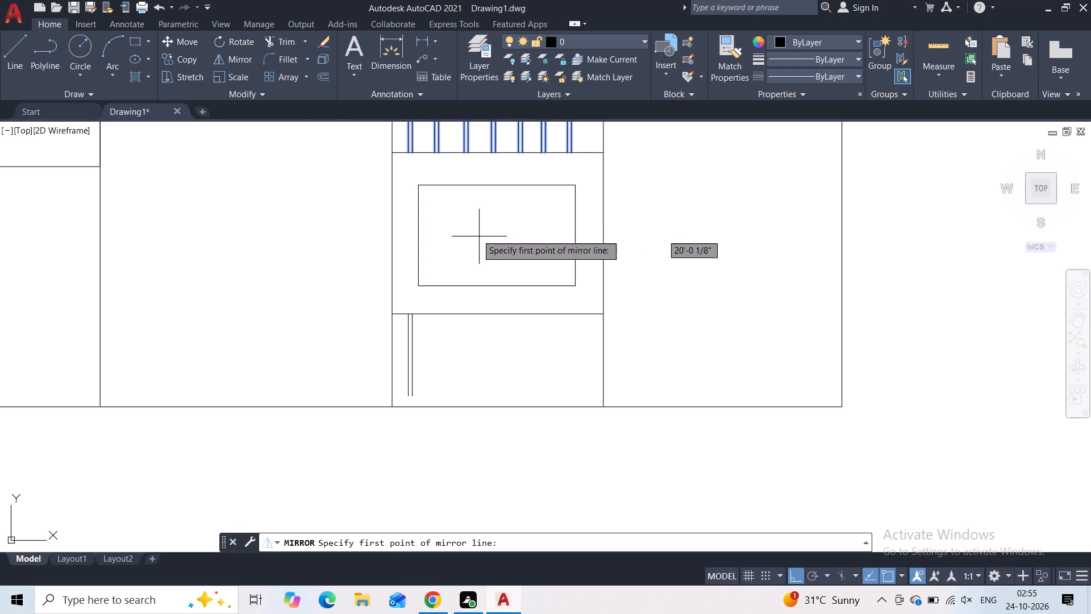
pyautogui.click(492, 237)
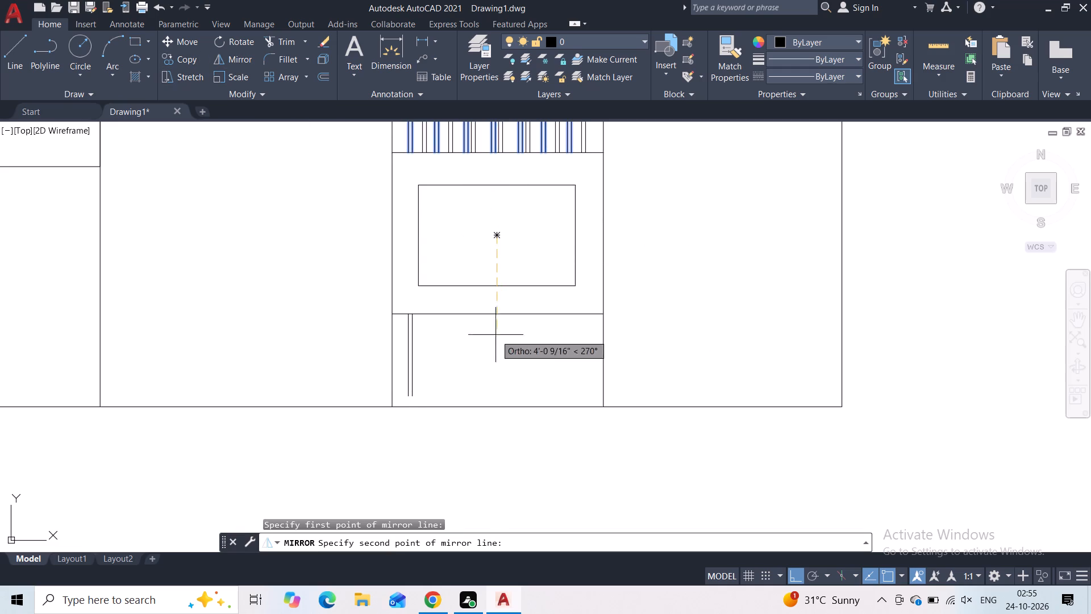
pyautogui.click(631, 231)
pyautogui.moveTo(653, 277); pyautogui.dragTo(631, 231)
# Extend the upper ends of the six mirrored double lines that fall short up to the lower strip's top edge.
pyautogui.scroll(2, 470, 330)
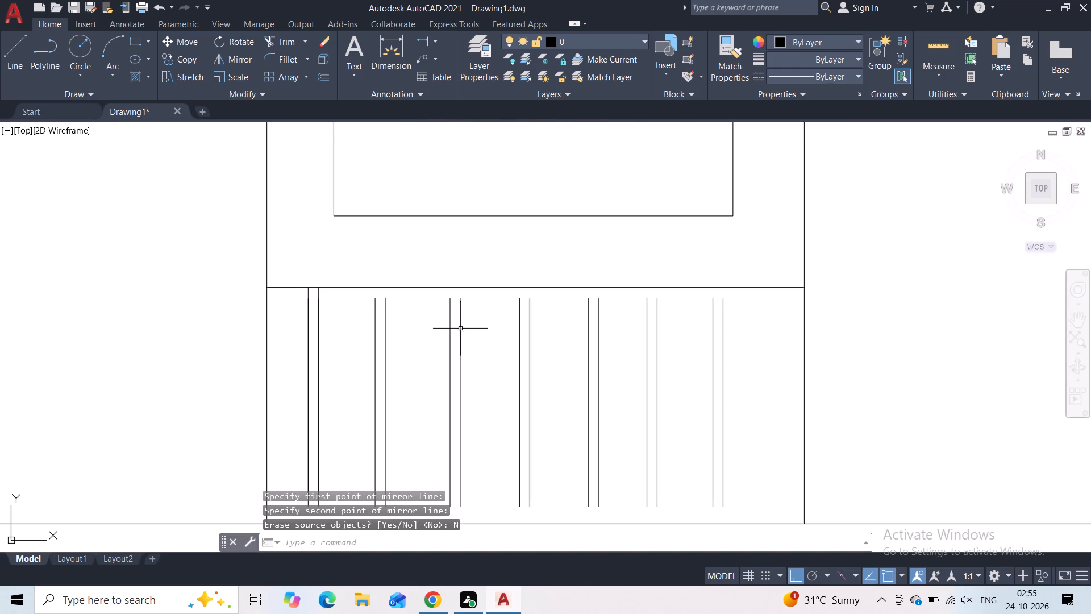
pyautogui.press('e')
pyautogui.press('x')
pyautogui.click(445, 361)
pyautogui.click(375, 314)
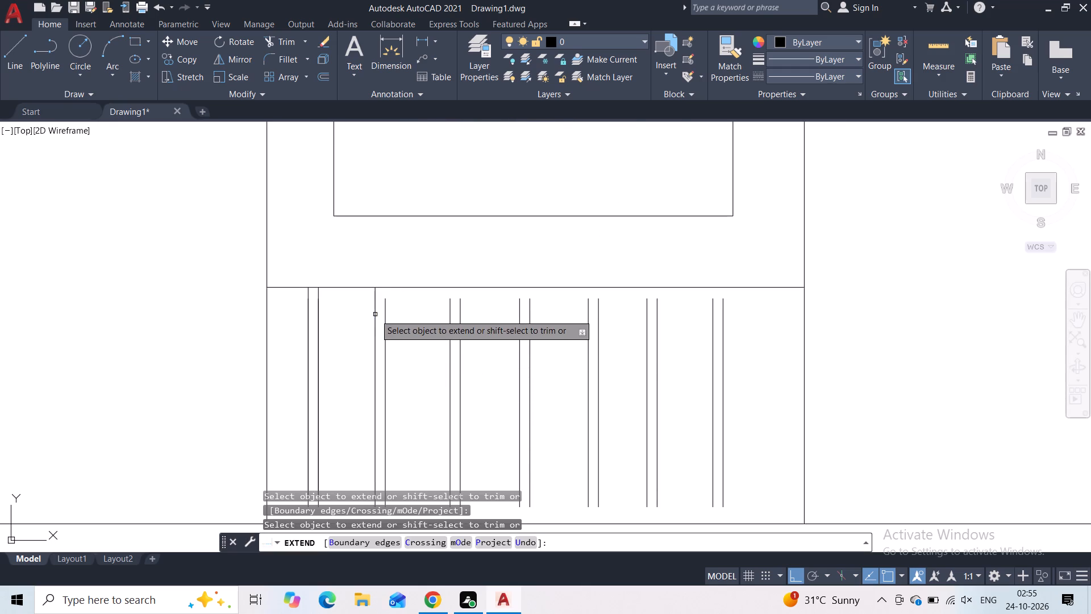
pyautogui.click(385, 313)
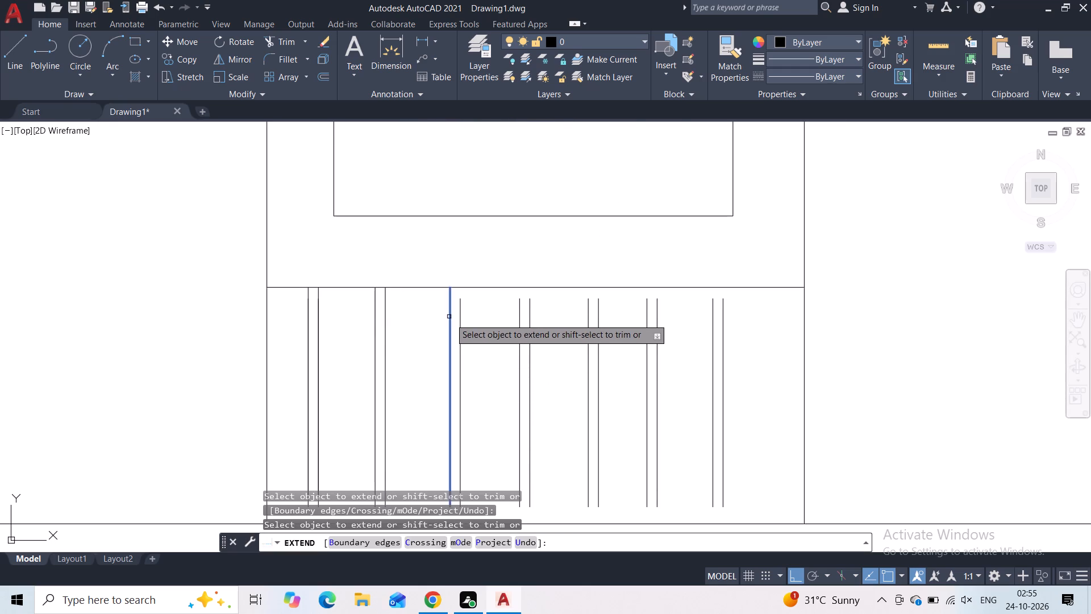
pyautogui.click(451, 320)
pyautogui.click(460, 323)
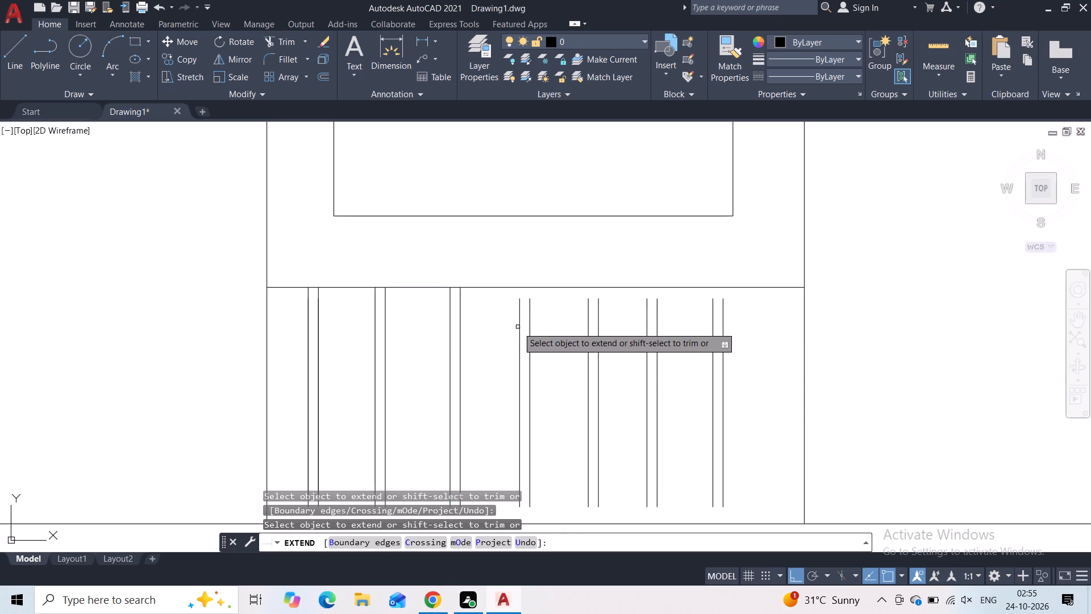
pyautogui.click(518, 327)
pyautogui.click(523, 322)
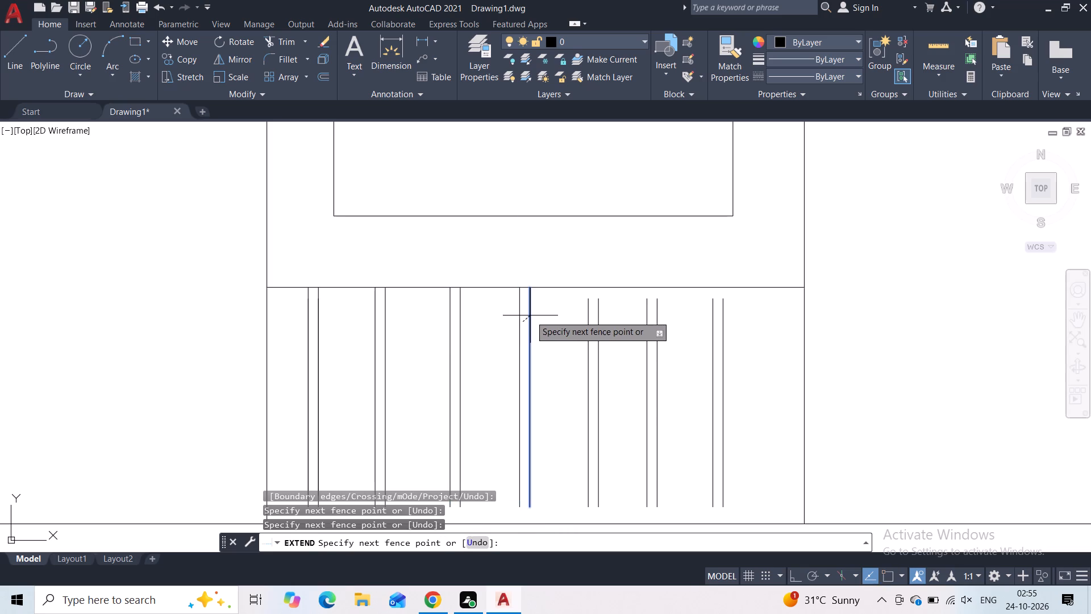
pyautogui.click(530, 316)
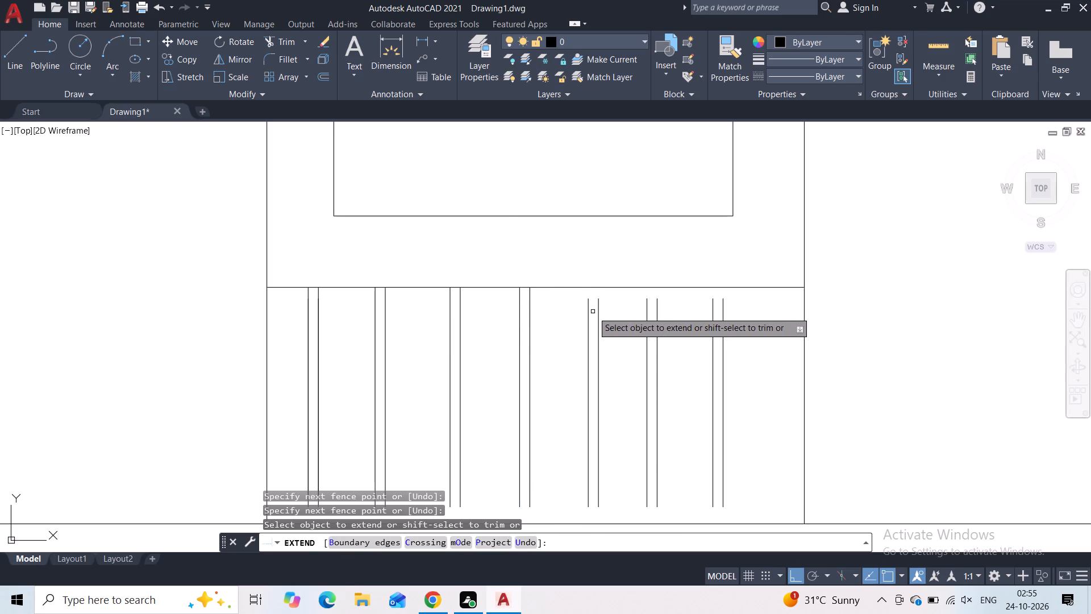
pyautogui.click(588, 310)
pyautogui.click(598, 315)
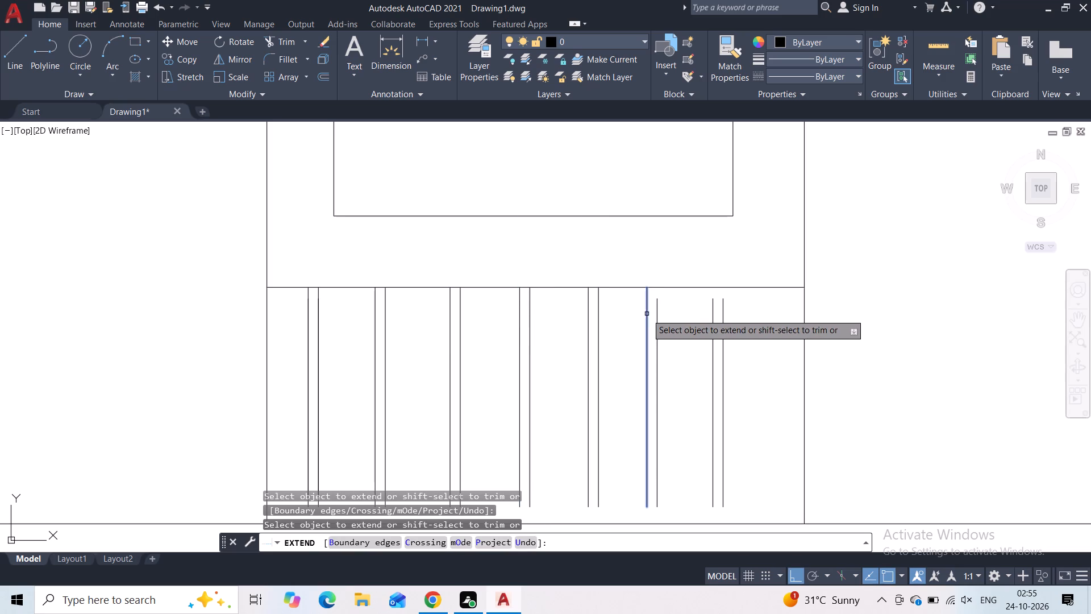
pyautogui.click(647, 314)
pyautogui.click(657, 309)
pyautogui.click(713, 316)
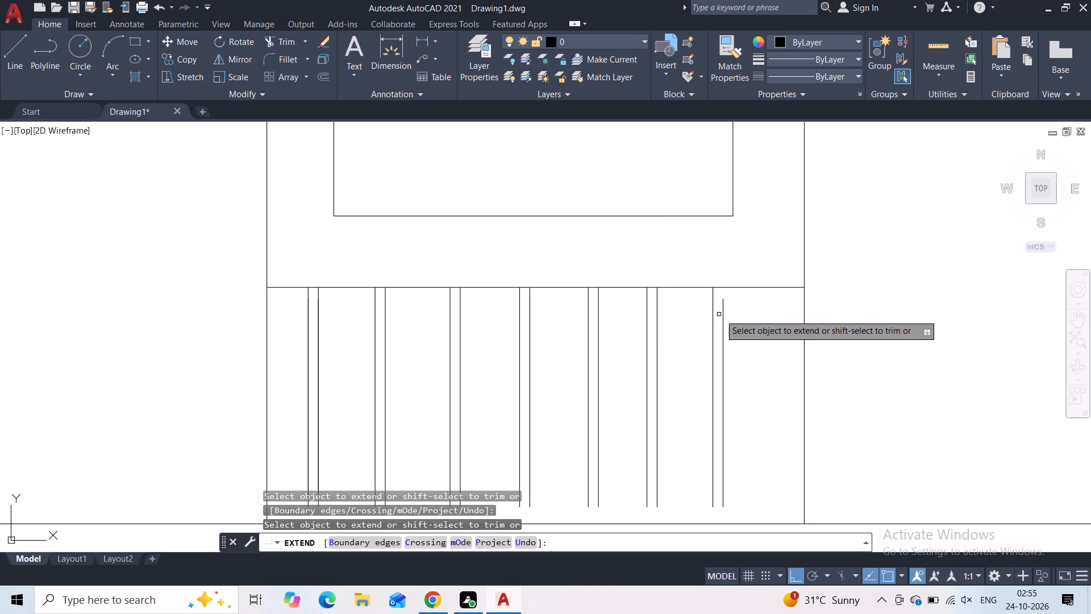
pyautogui.click(725, 316)
# Extend the lower ends of the seven lower-strip double lines down to the outline's bottom edge.
pyautogui.moveTo(686, 351); pyautogui.dragTo(654, 140, button='middle')
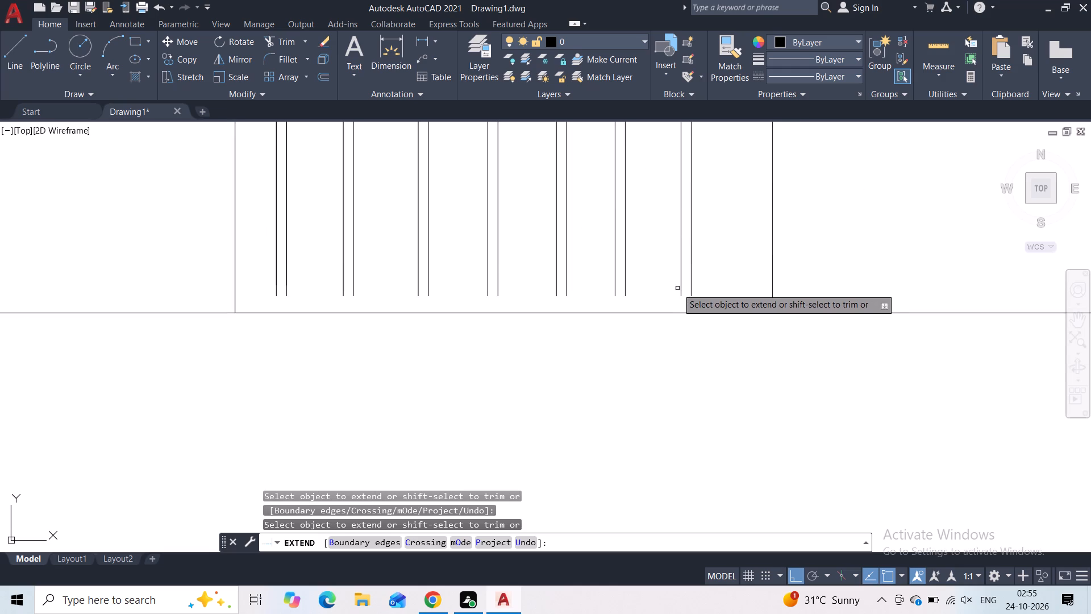
pyautogui.click(681, 292)
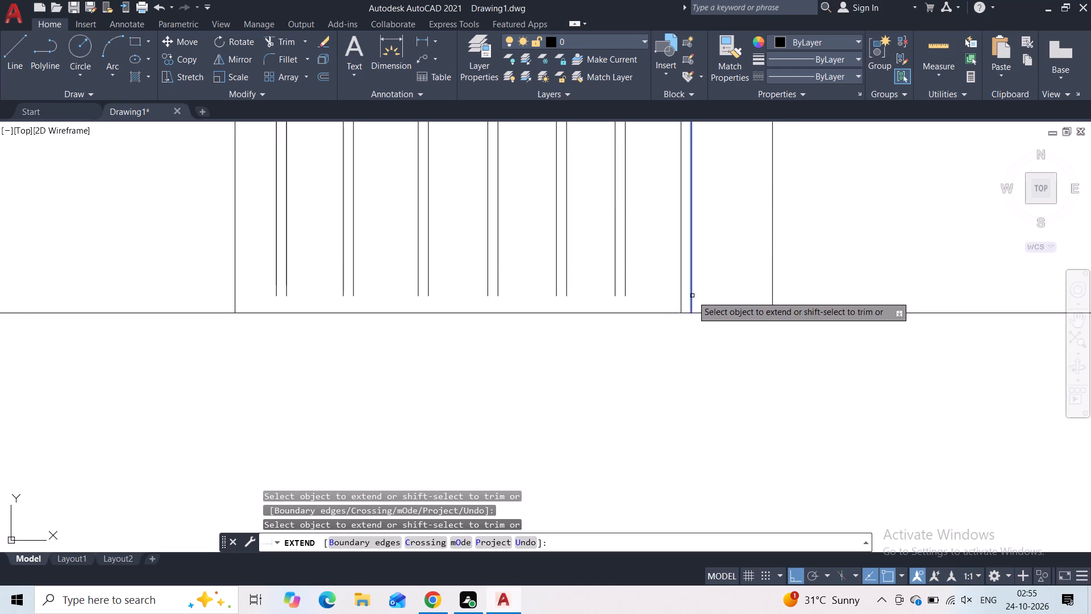
pyautogui.click(692, 296)
pyautogui.click(626, 291)
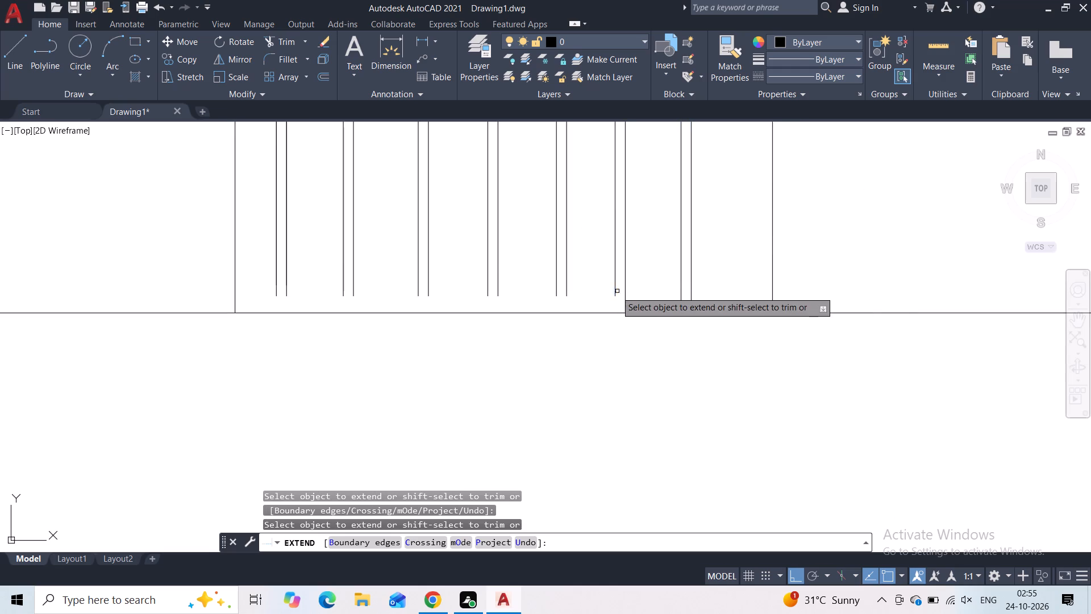
pyautogui.click(616, 291)
pyautogui.click(568, 290)
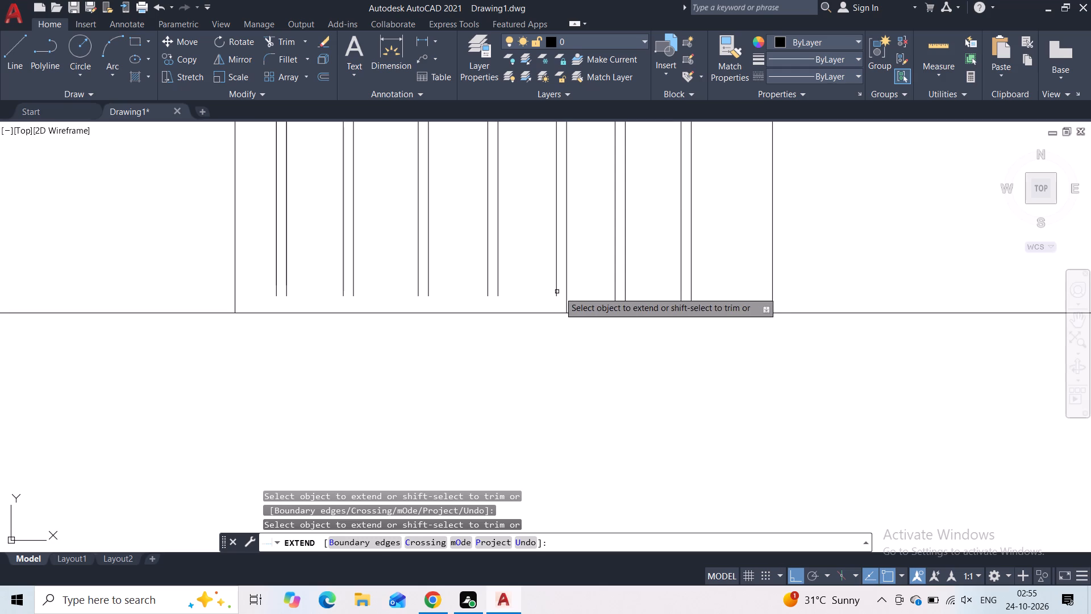
pyautogui.click(558, 293)
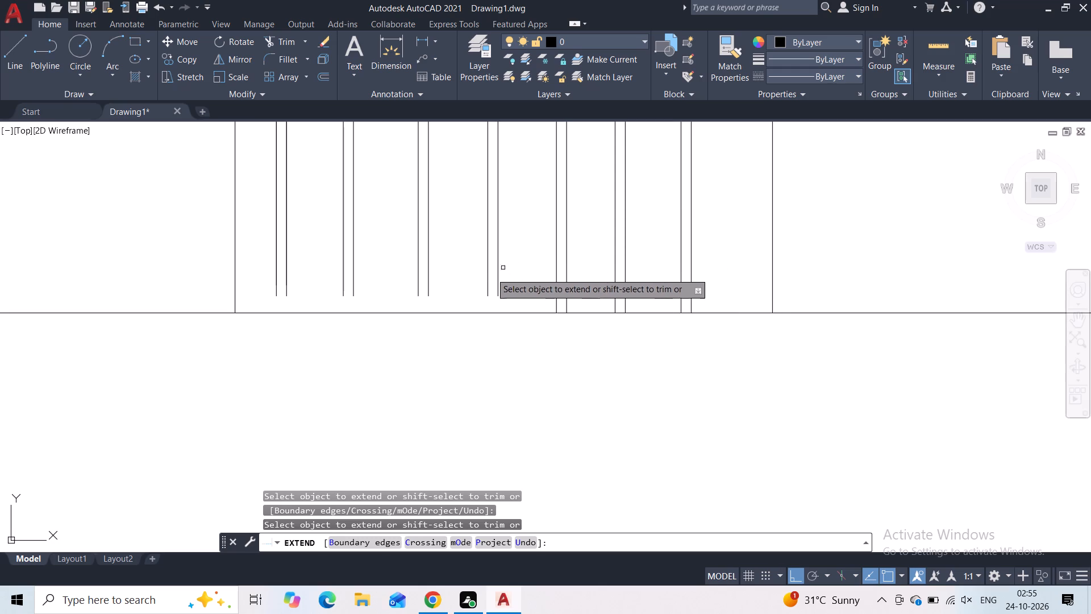
pyautogui.click(496, 280)
pyautogui.click(487, 281)
pyautogui.click(430, 288)
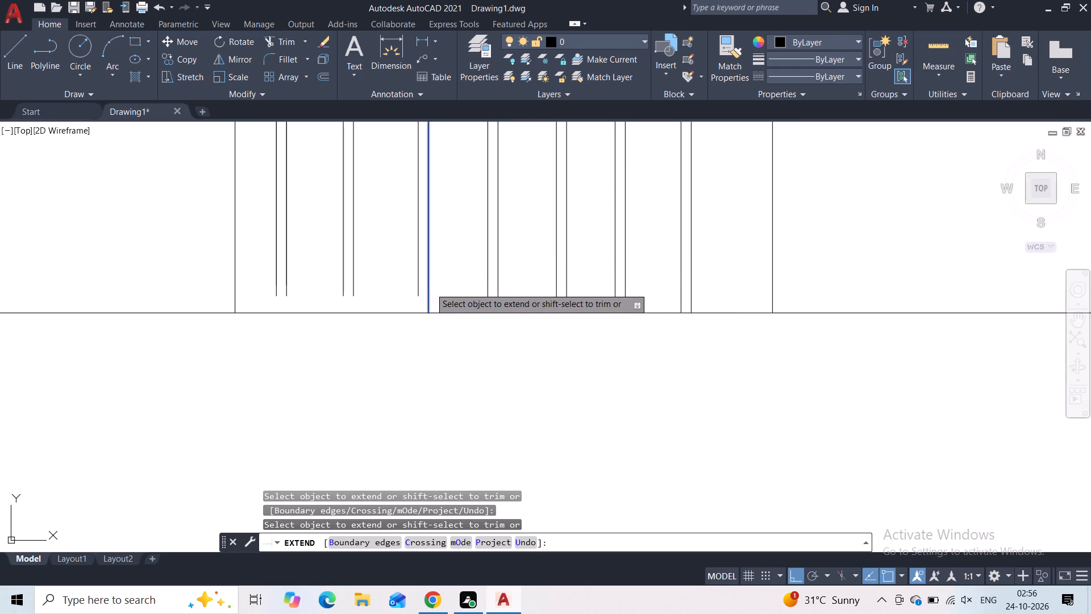
pyautogui.click(420, 289)
pyautogui.doubleClick(418, 290)
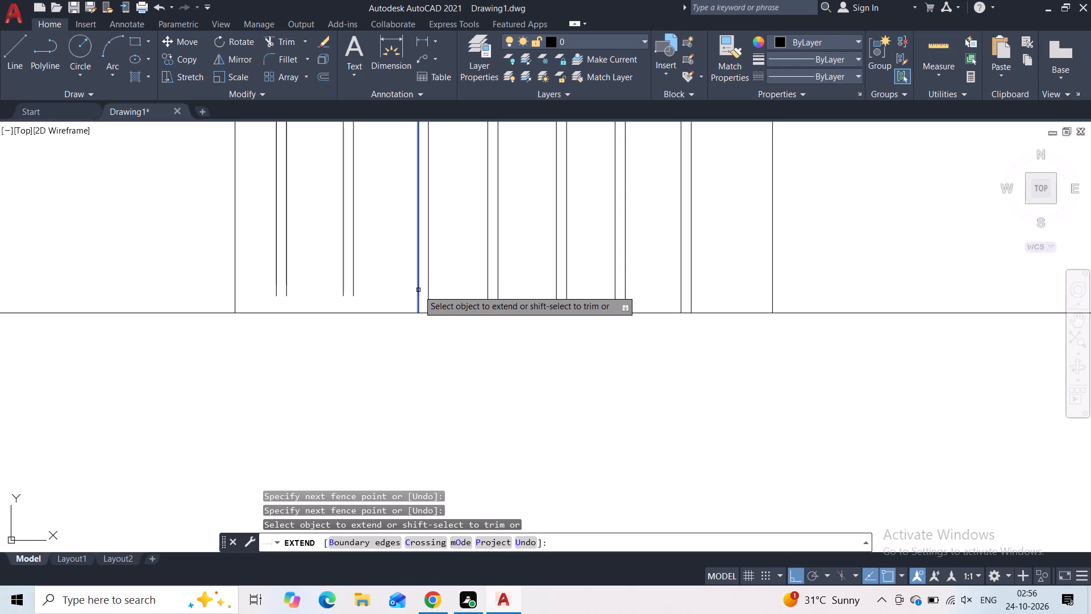
pyautogui.click(415, 284)
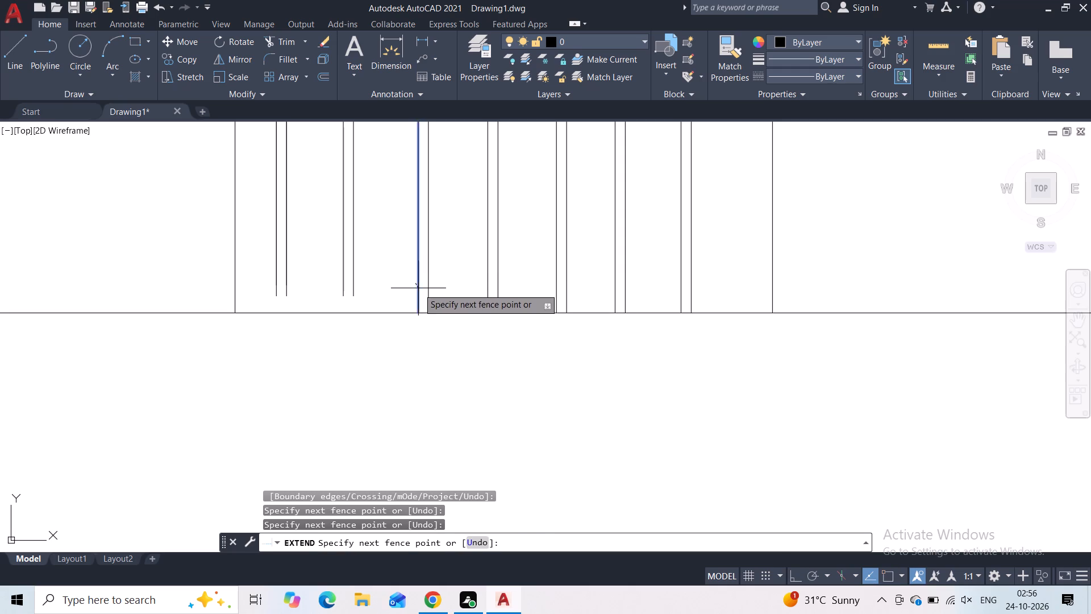
pyautogui.click(418, 288)
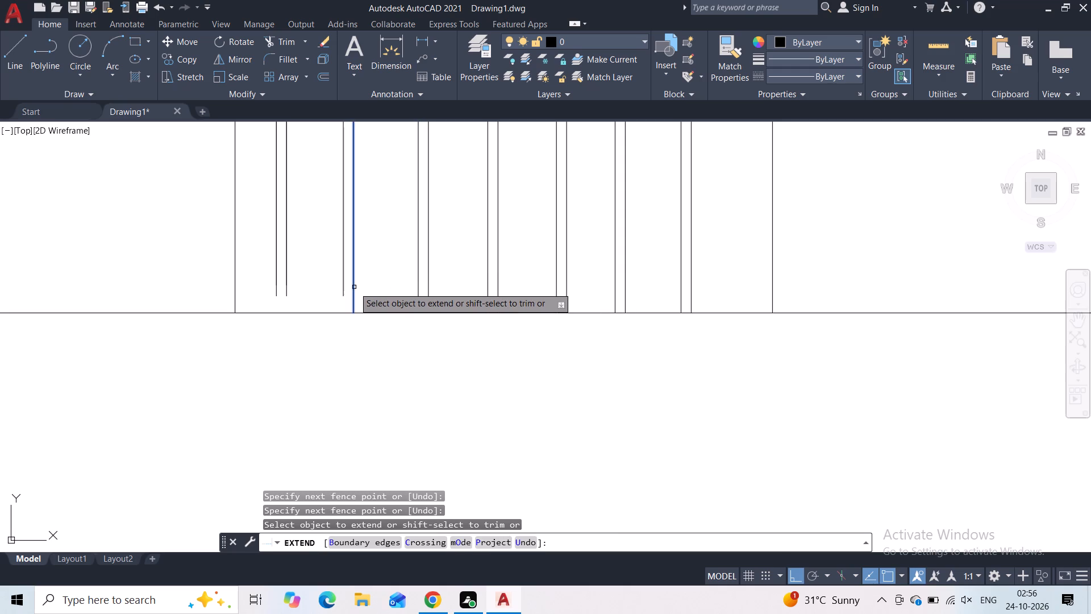
pyautogui.click(354, 287)
pyautogui.click(344, 290)
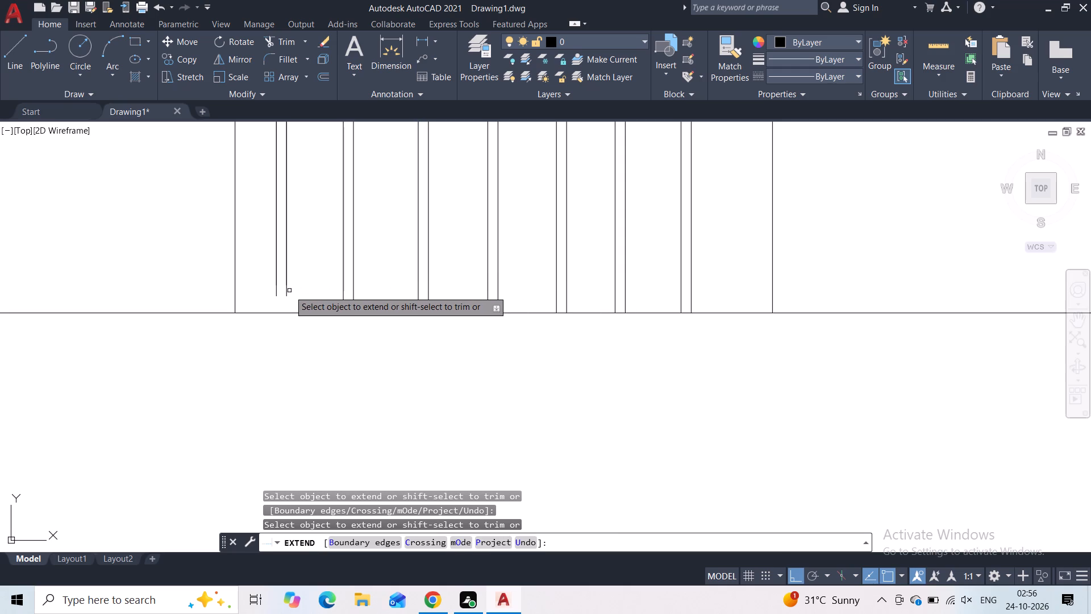
pyautogui.click(288, 291)
pyautogui.click(277, 293)
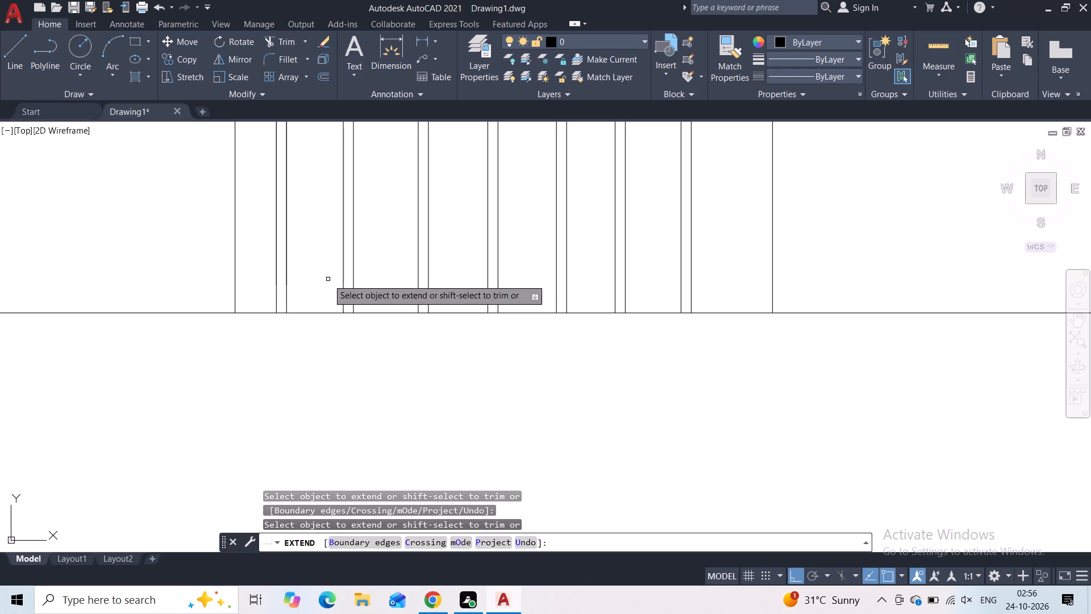
pyautogui.press('Escape')
# Copy the rightmost upper-strip double line about 10" horizontally to the right, keeping it within the strip.
pyautogui.scroll(-4, 328, 276)
pyautogui.moveTo(405, 272); pyautogui.dragTo(410, 306, button='middle')
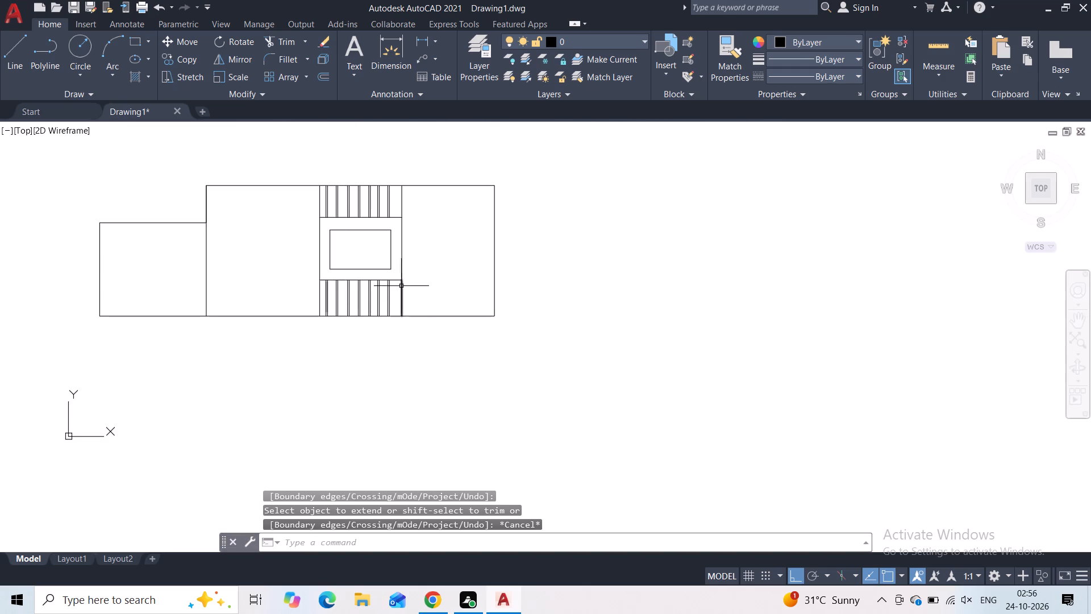
pyautogui.scroll(2, 400, 285)
pyautogui.moveTo(394, 246); pyautogui.dragTo(370, 409, button='middle')
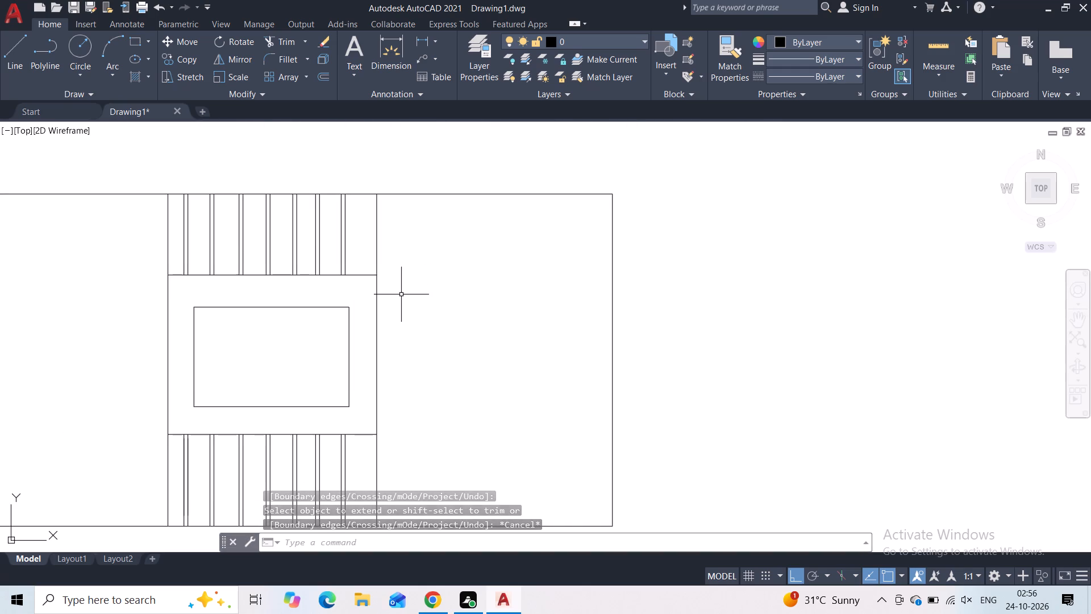
pyautogui.scroll(-2, 392, 285)
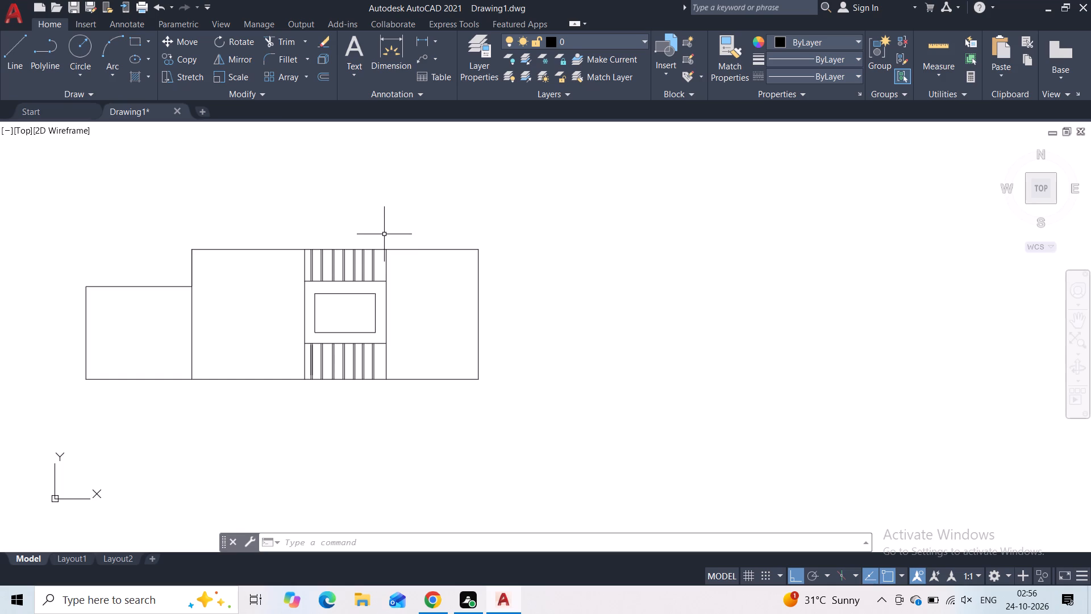
pyautogui.scroll(5, 372, 256)
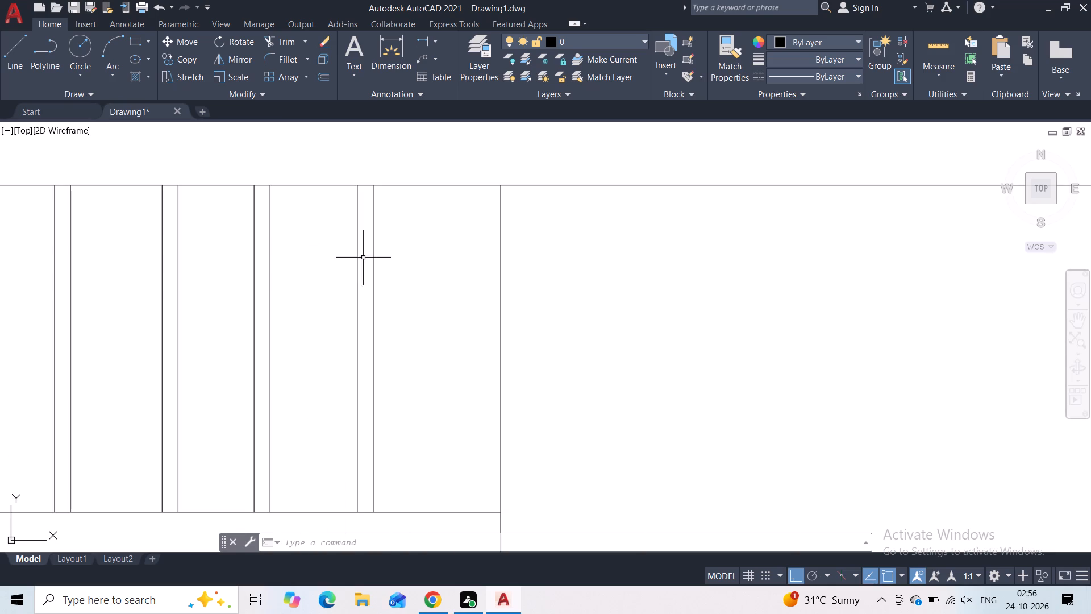
pyautogui.click(390, 264)
pyautogui.click(351, 289)
pyautogui.click(188, 56)
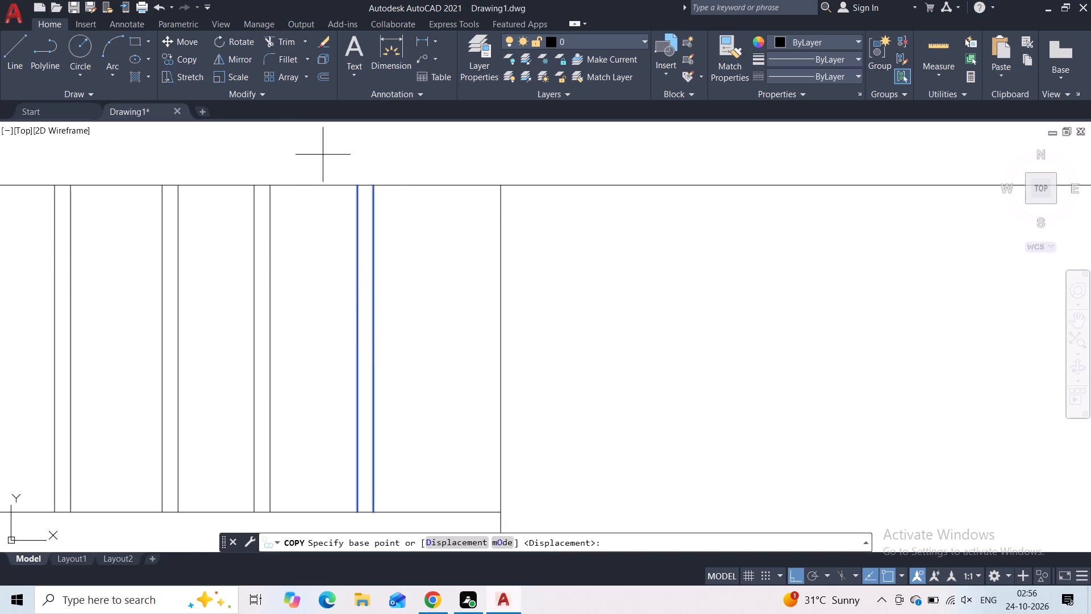
pyautogui.click(355, 187)
pyautogui.click(436, 198)
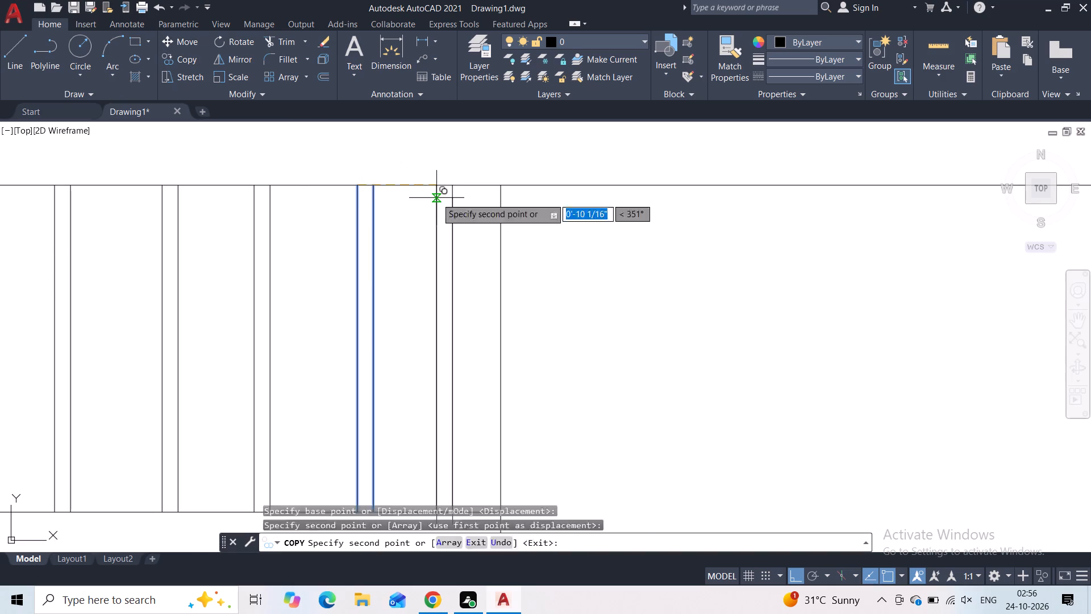
pyautogui.press('Escape')
# Copy the rightmost lower-strip double line about 9" horizontally to the right, roughly beneath the new upper-strip pair.
pyautogui.scroll(-3, 461, 284)
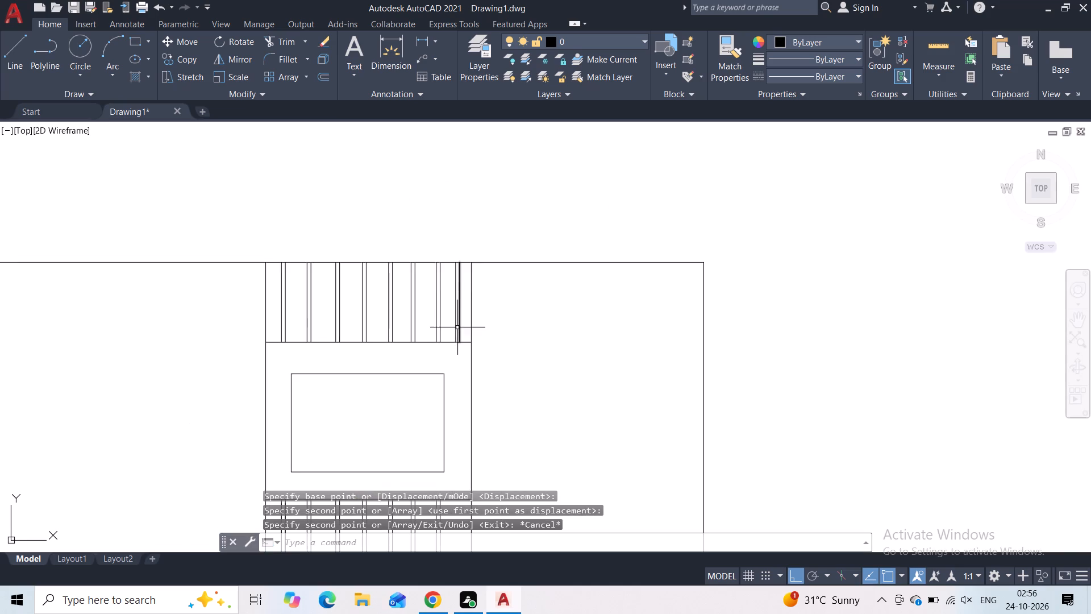
pyautogui.moveTo(455, 332); pyautogui.dragTo(449, 249, button='middle')
pyautogui.moveTo(448, 262); pyautogui.dragTo(439, 163, button='middle')
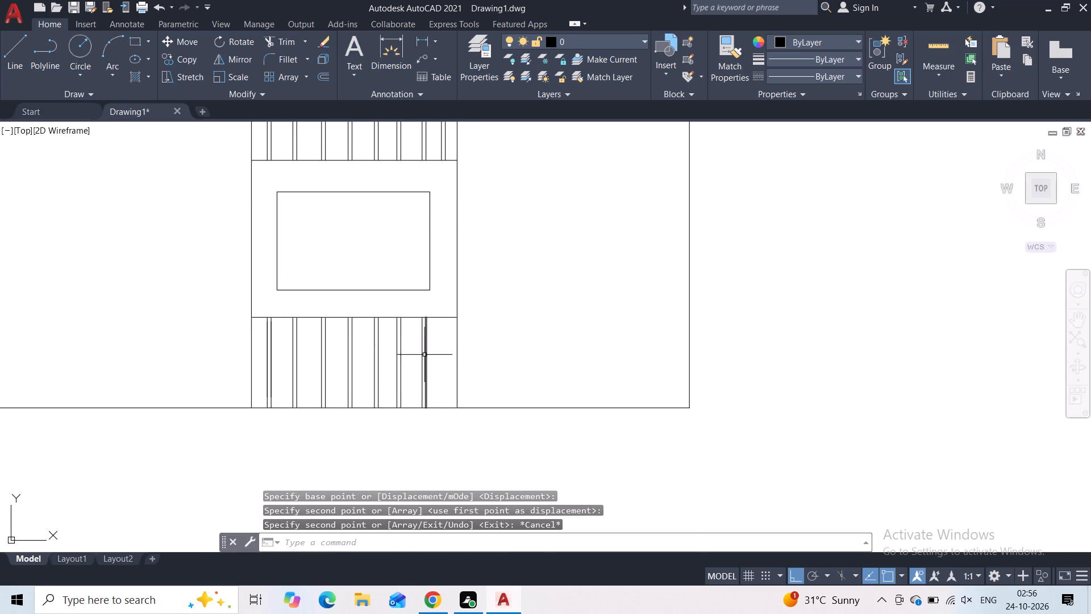
pyautogui.click(434, 336)
pyautogui.click(415, 343)
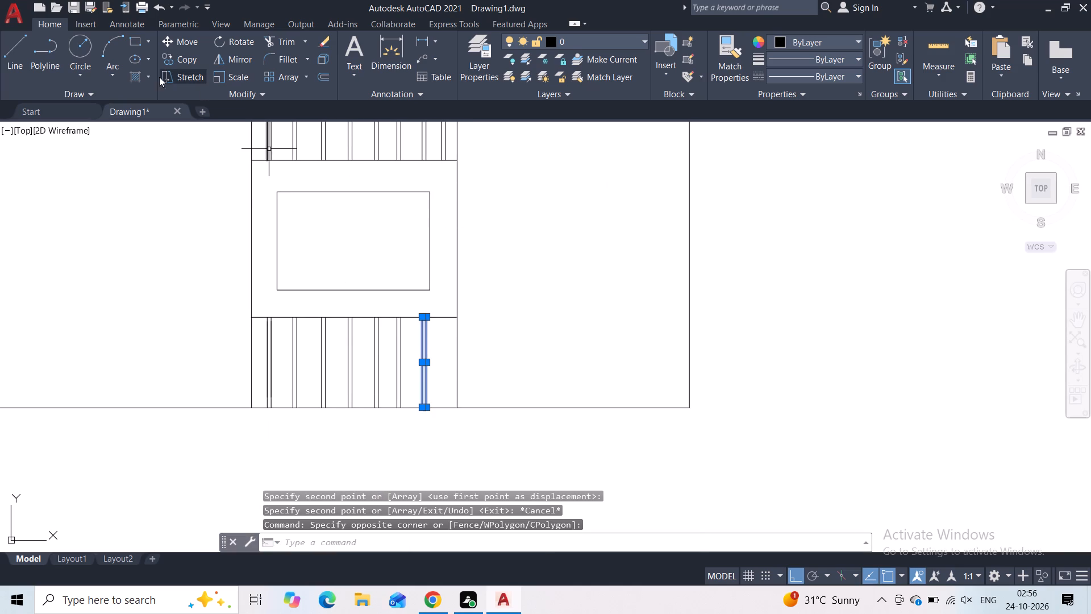
pyautogui.click(167, 60)
pyautogui.scroll(2, 391, 304)
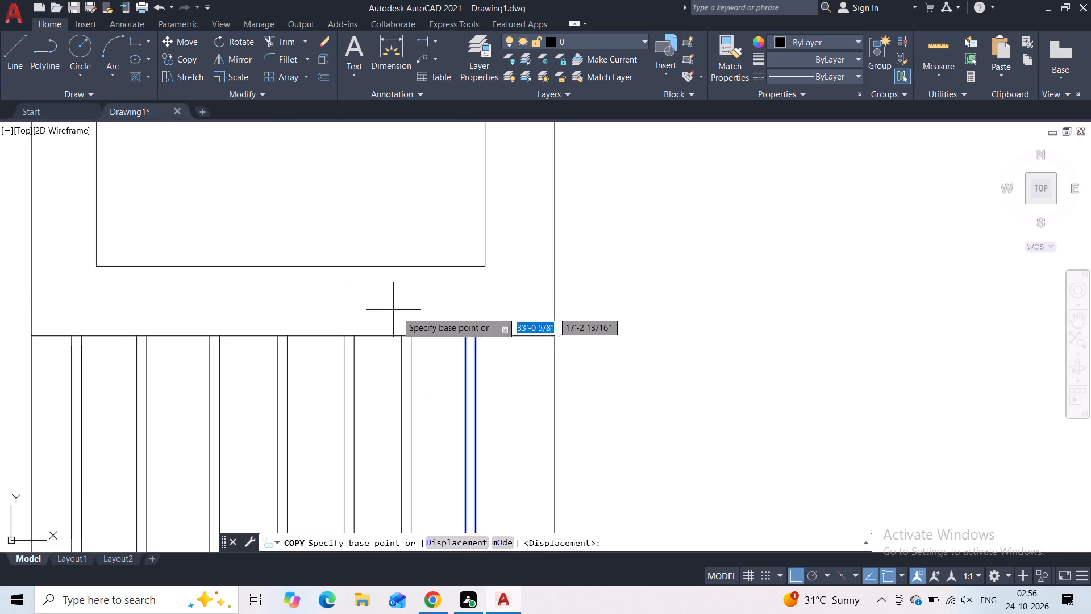
pyautogui.click(462, 335)
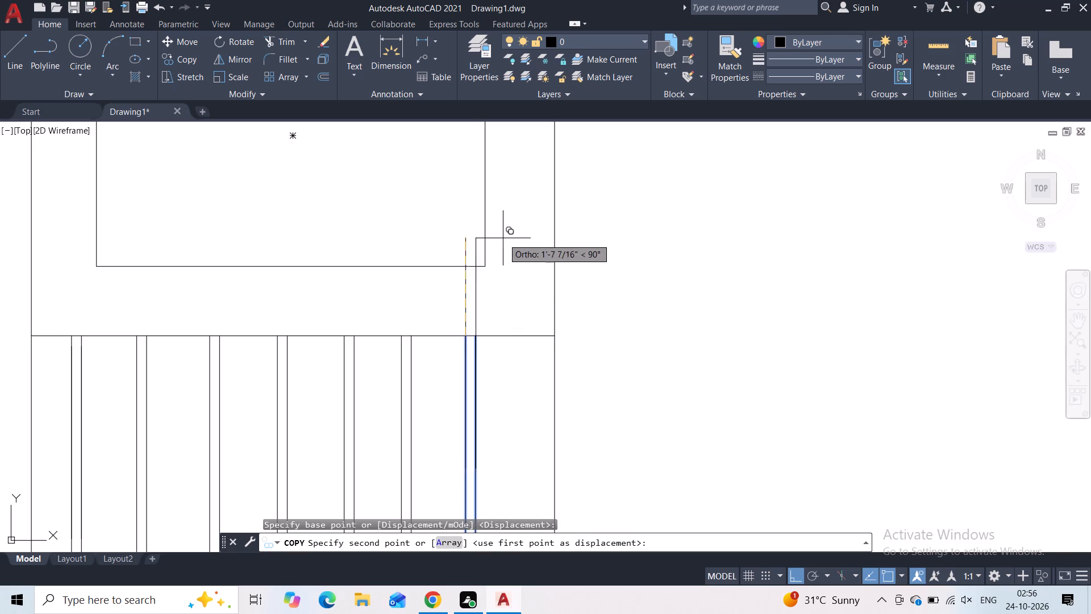
pyautogui.scroll(2, 503, 235)
pyautogui.moveTo(502, 223); pyautogui.dragTo(468, 355, button='middle')
pyautogui.scroll(-2, 468, 322)
pyautogui.scroll(-2, 488, 247)
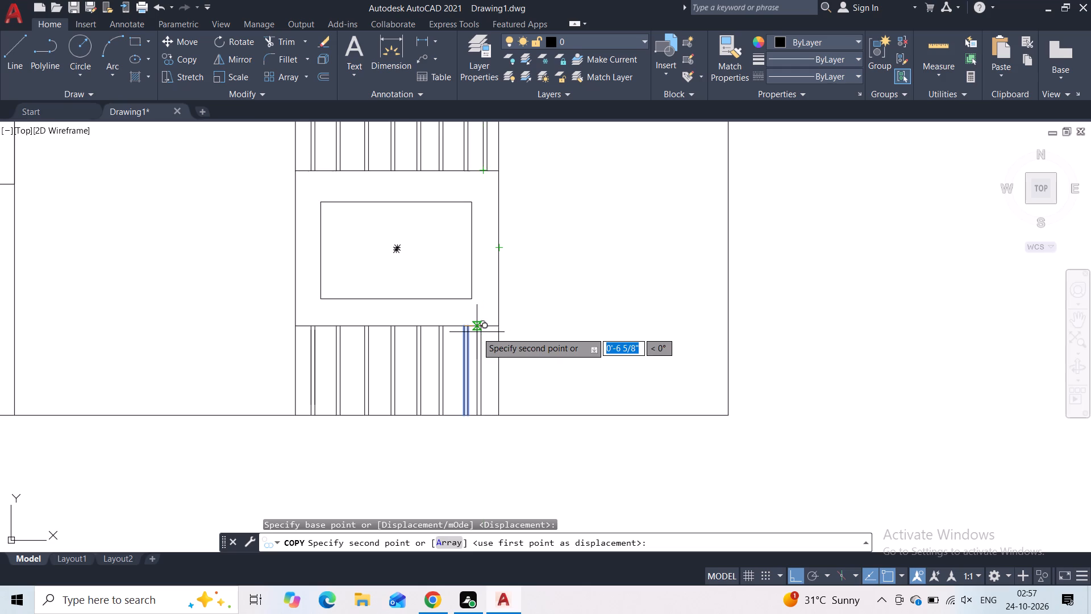
pyautogui.scroll(5, 481, 331)
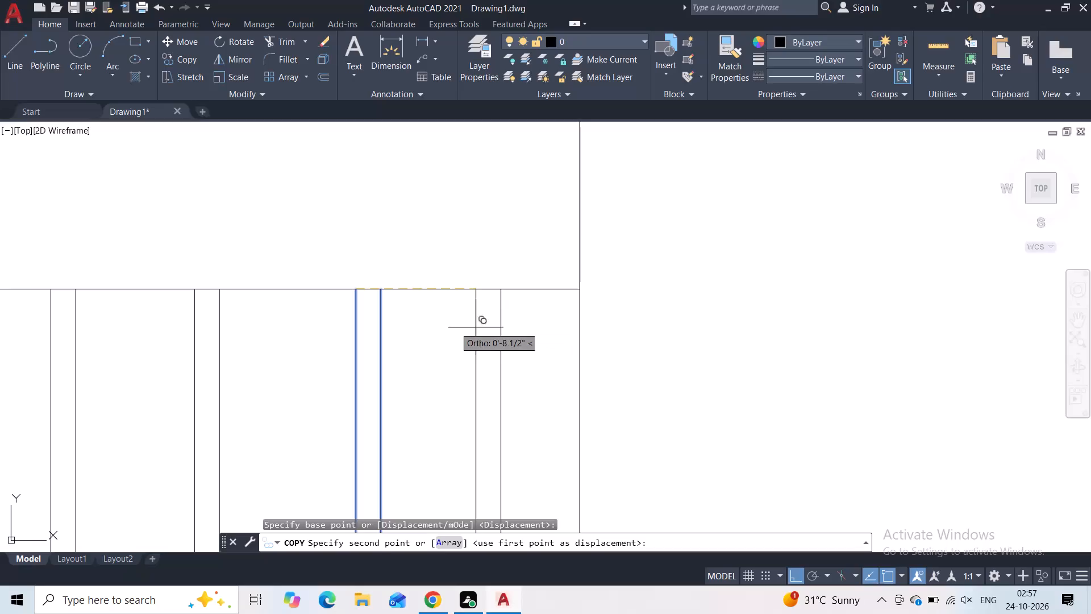
pyautogui.click(472, 330)
pyautogui.press('Escape')
# Offset the inner rectangle between the two strips 2" inward.
pyautogui.scroll(-5, 473, 322)
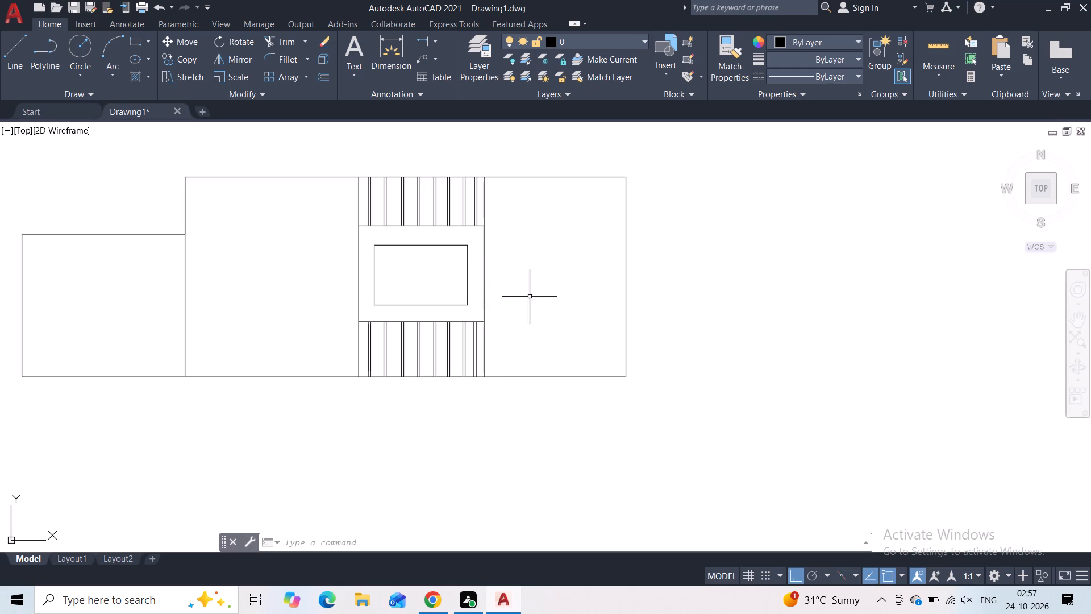
pyautogui.scroll(1, 425, 279)
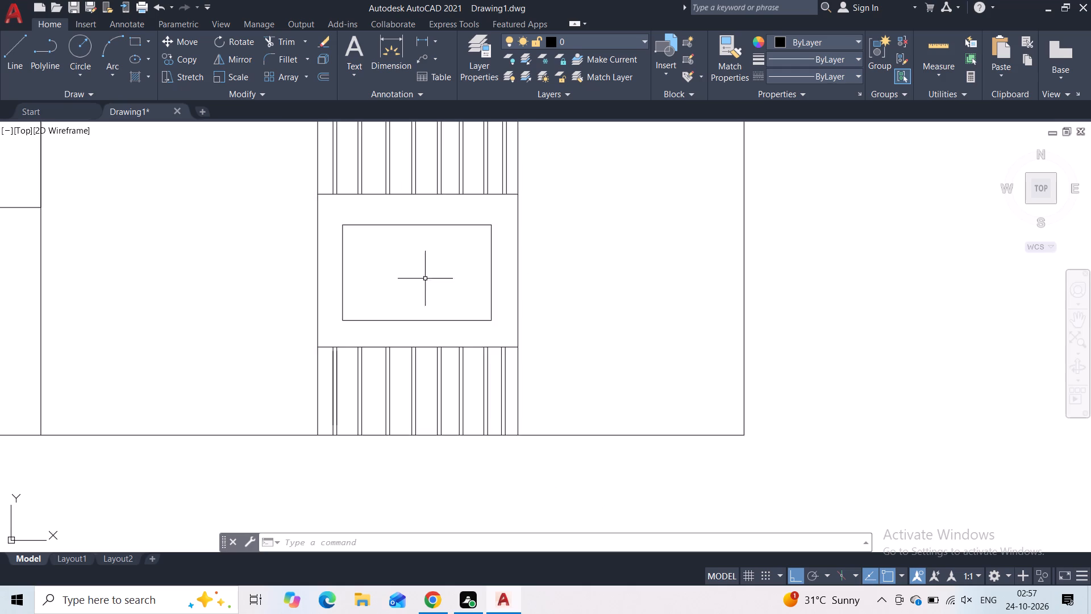
pyautogui.scroll(1, 425, 279)
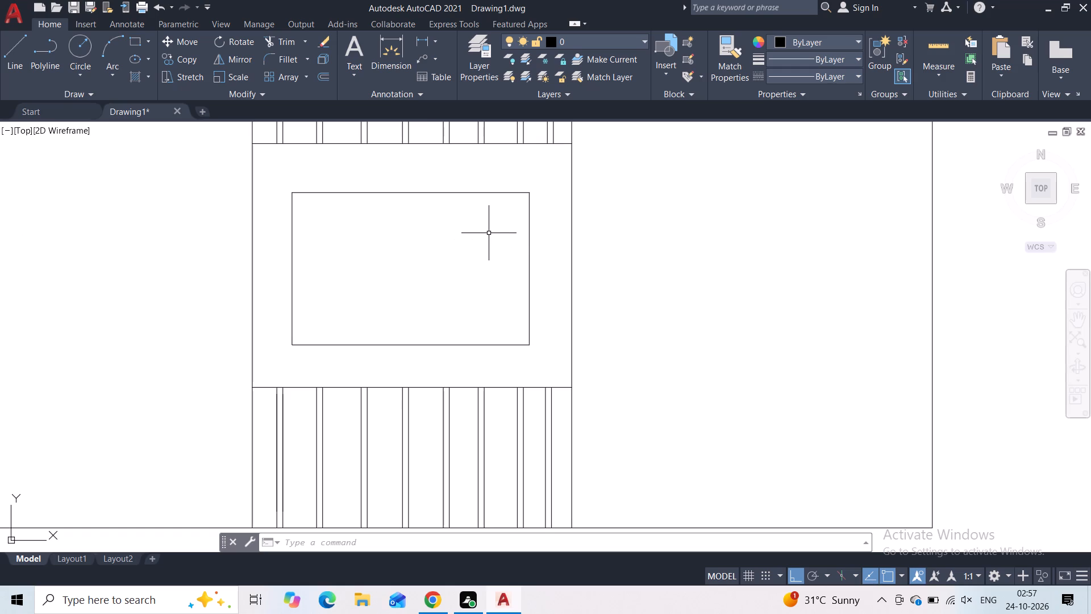
pyautogui.click(484, 185)
pyautogui.click(448, 231)
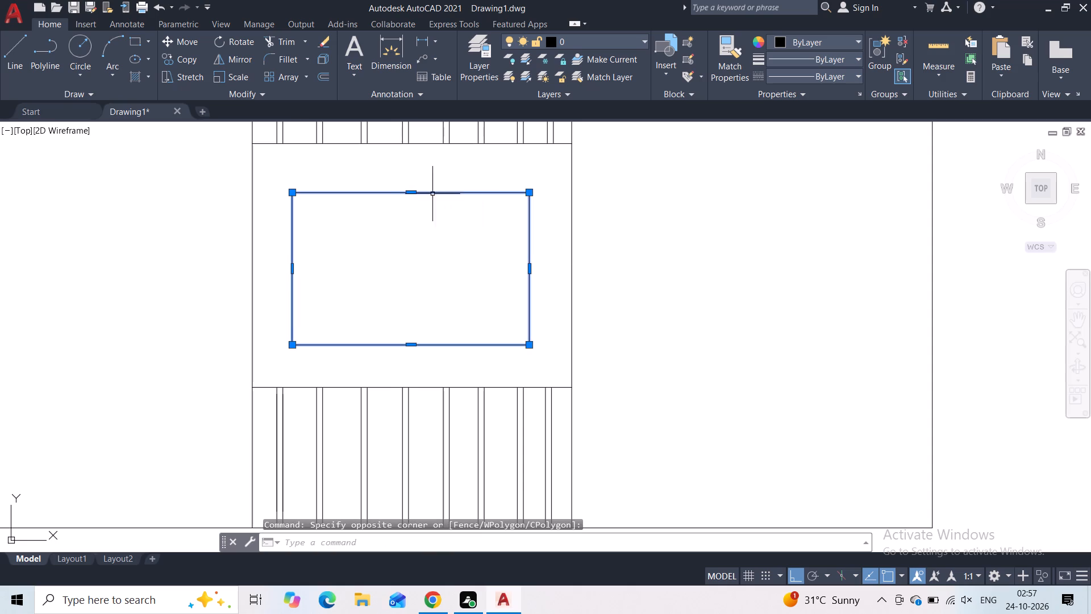
pyautogui.click(328, 80)
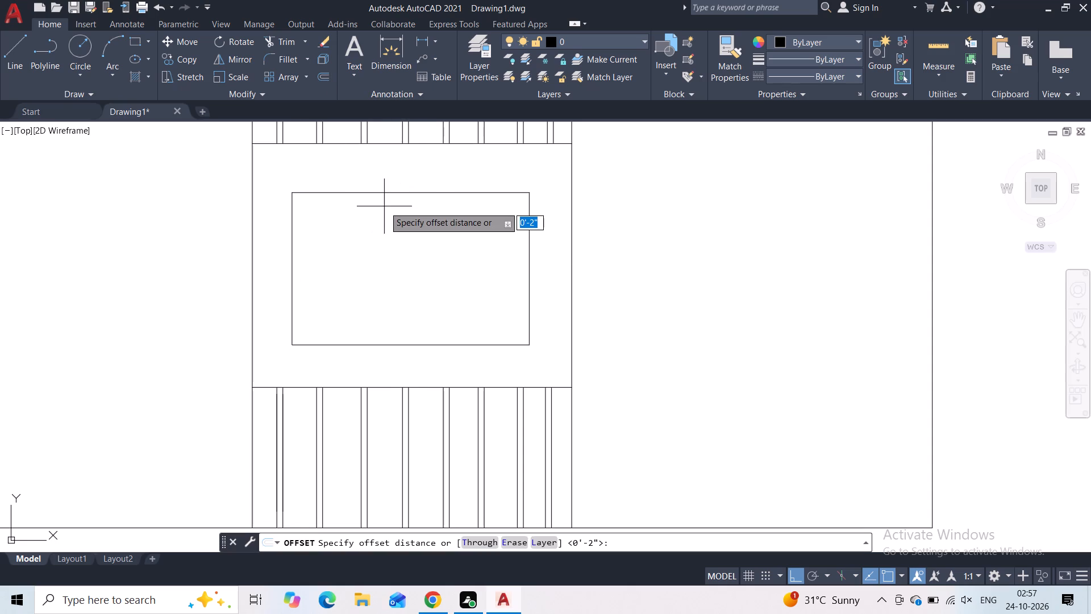
pyautogui.write('2"')
pyautogui.press('Return')
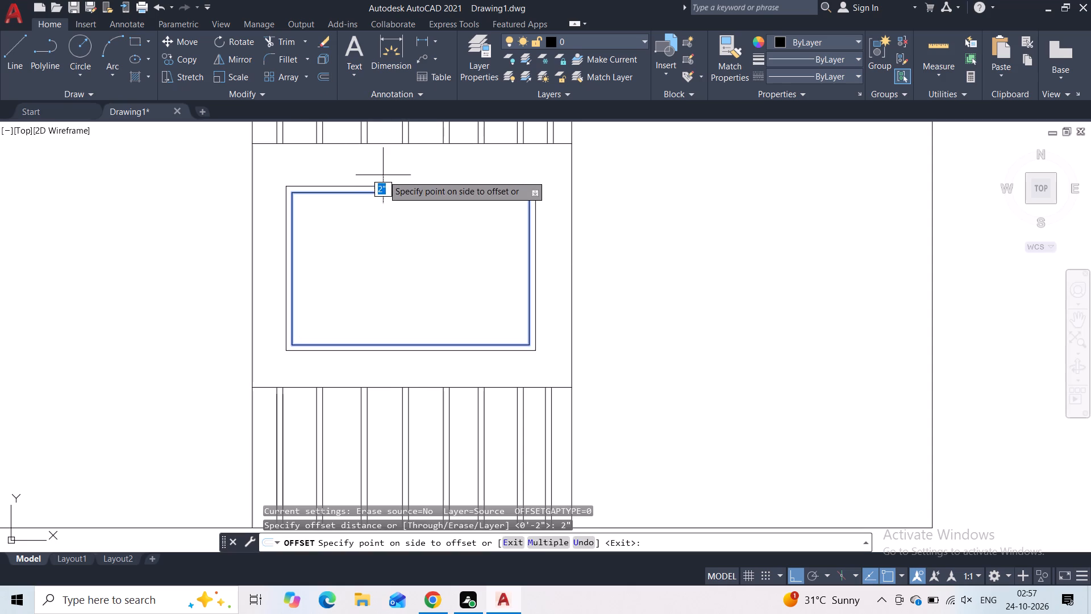
pyautogui.click(386, 238)
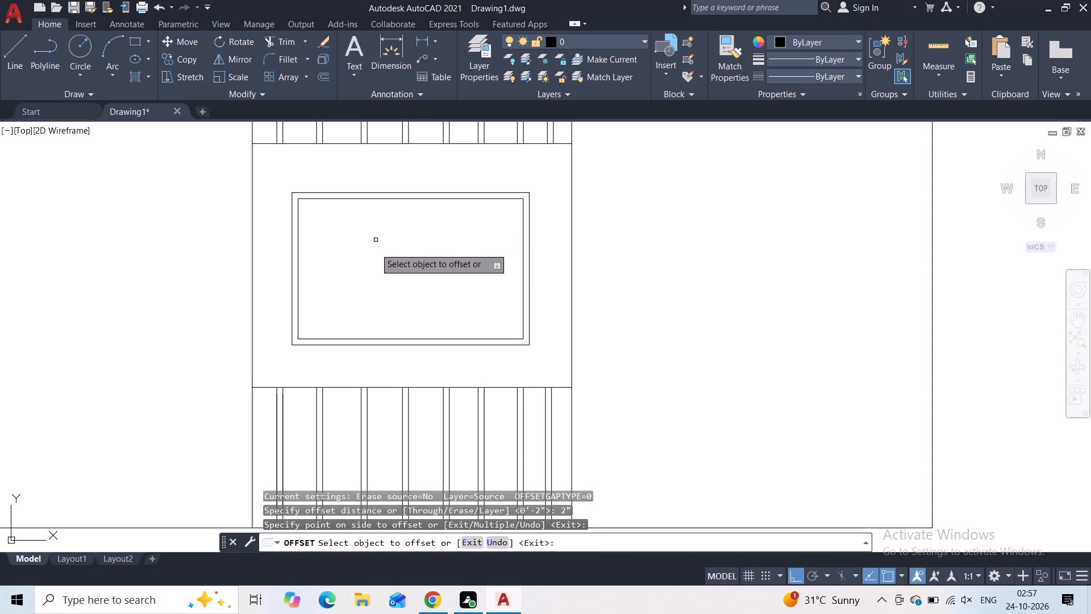
pyautogui.scroll(-2, 377, 253)
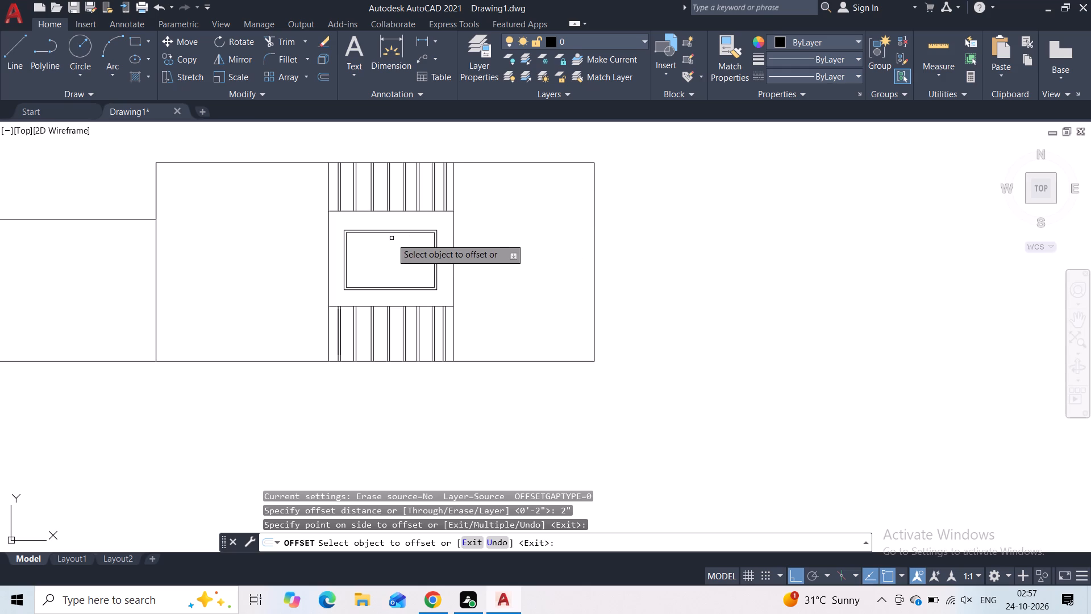
pyautogui.scroll(1, 391, 238)
pyautogui.press('Escape')
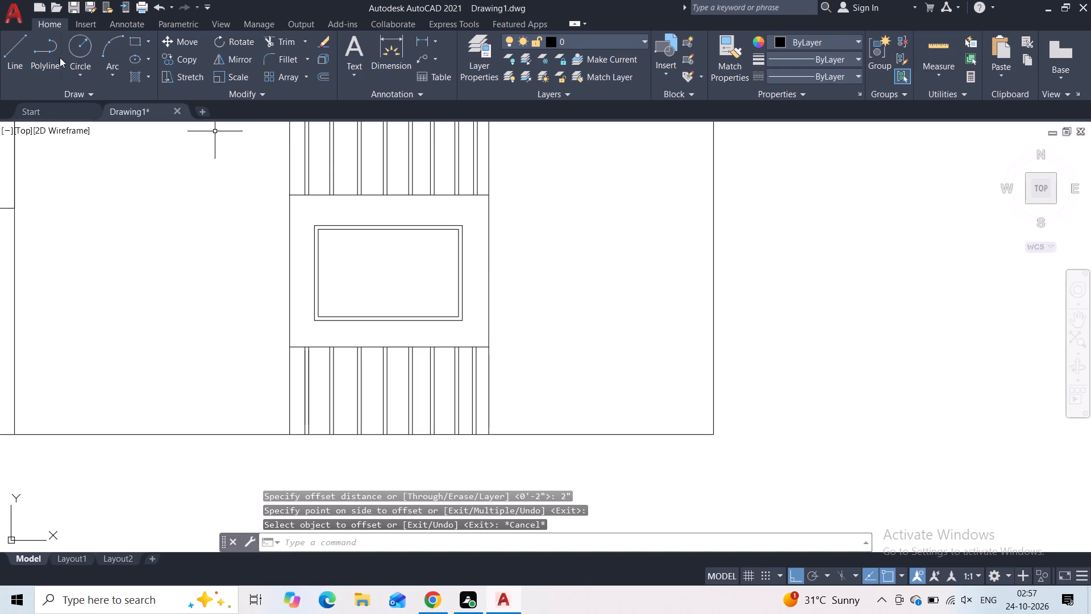
# Draw a vertical line inside the innermost rectangle from its top edge's midpoint to its bottom edge's midpoint.
pyautogui.moveTo(7, 55); pyautogui.dragTo(10, 47)
pyautogui.click(392, 227)
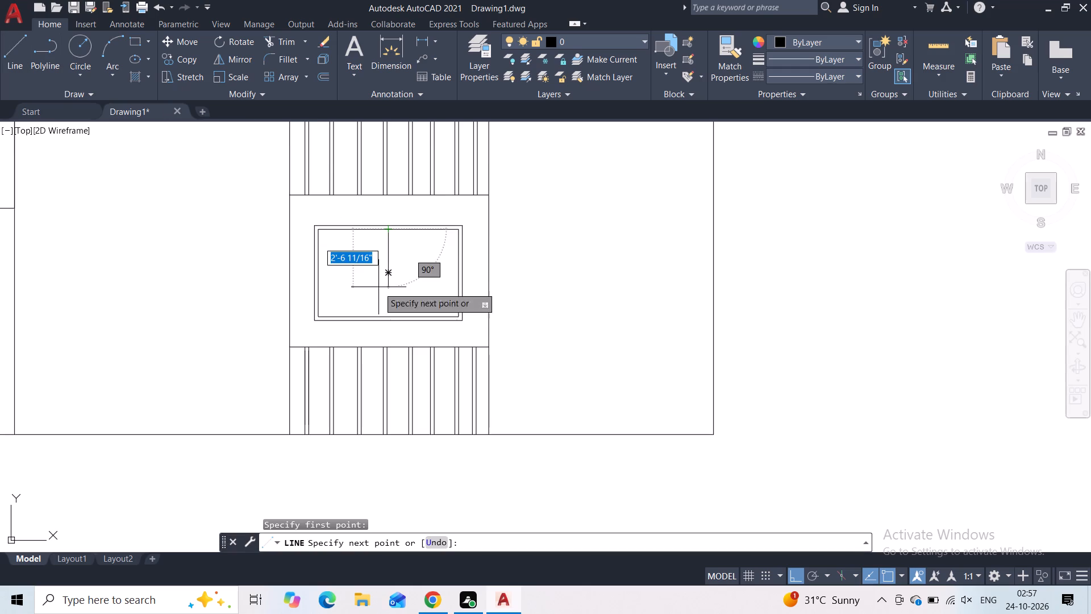
pyautogui.click(387, 316)
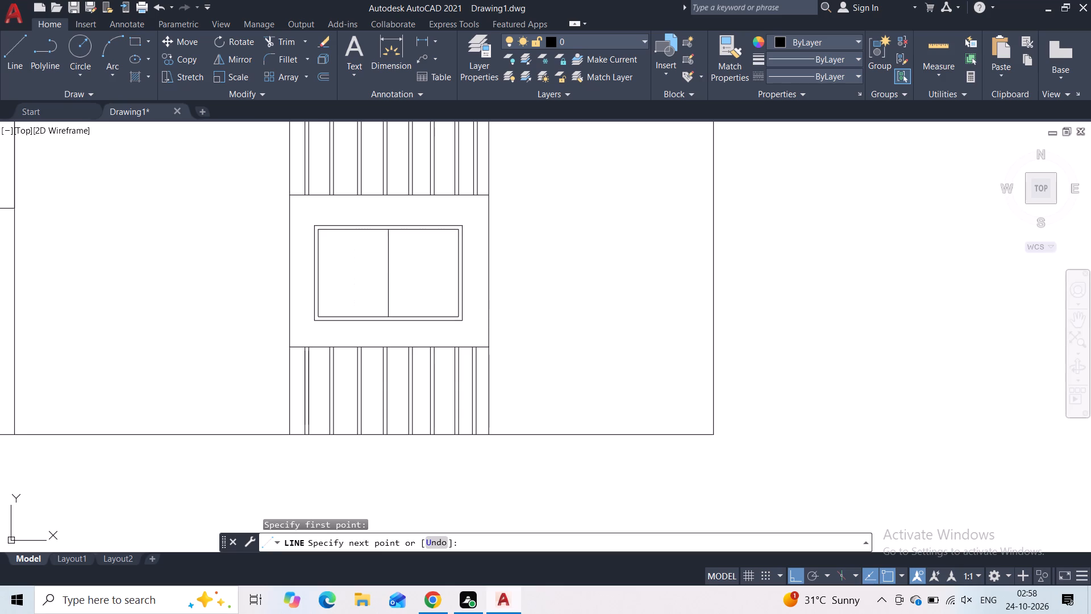
# Offset the vertical centre line of the innermost rectangle 1" to each side.
pyautogui.press('Escape')
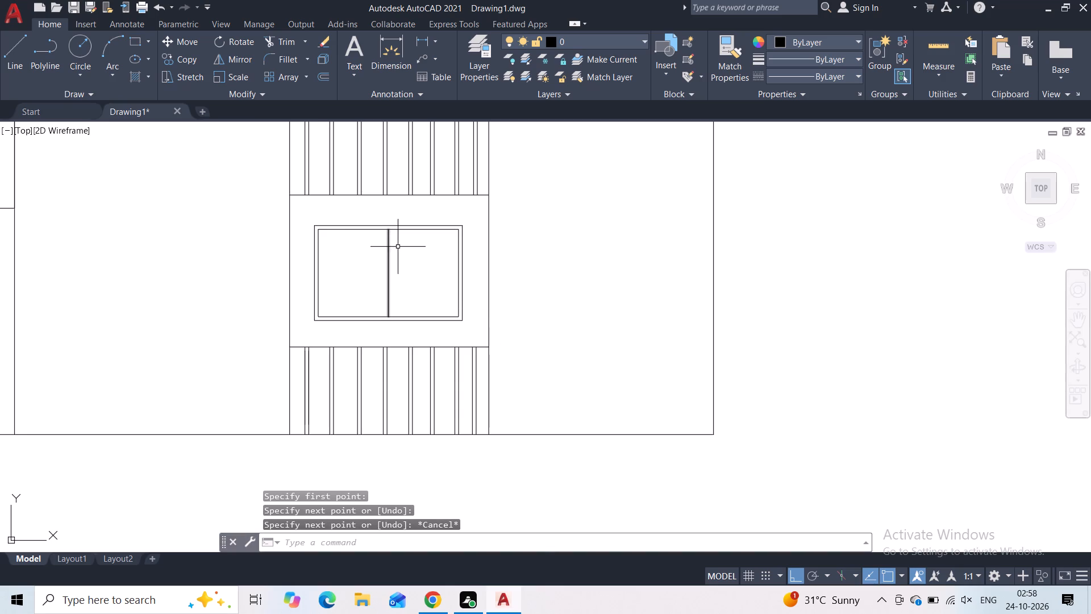
pyautogui.click(396, 251)
pyautogui.click(380, 269)
pyautogui.scroll(2, 380, 269)
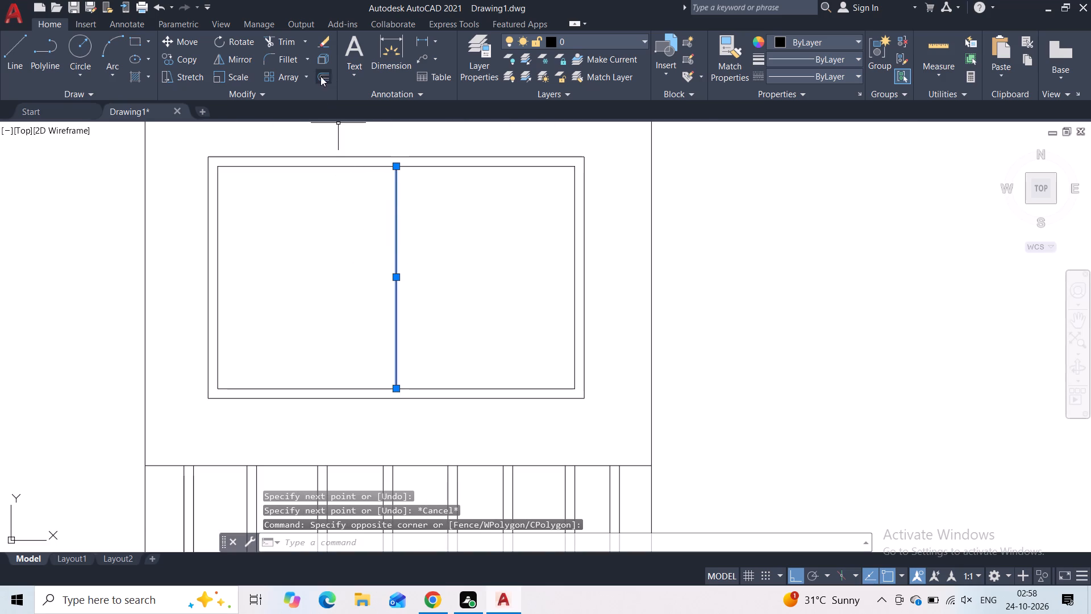
pyautogui.click(320, 76)
pyautogui.press('1')
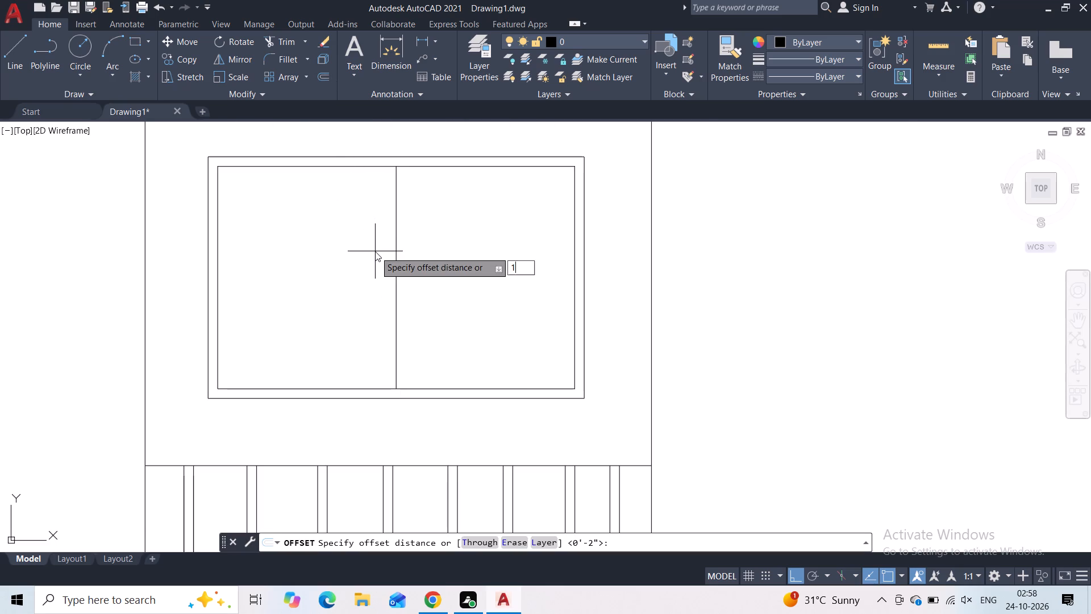
pyautogui.hotkey('shift', '"')
pyautogui.press('Return')
pyautogui.moveTo(374, 251); pyautogui.dragTo(353, 246)
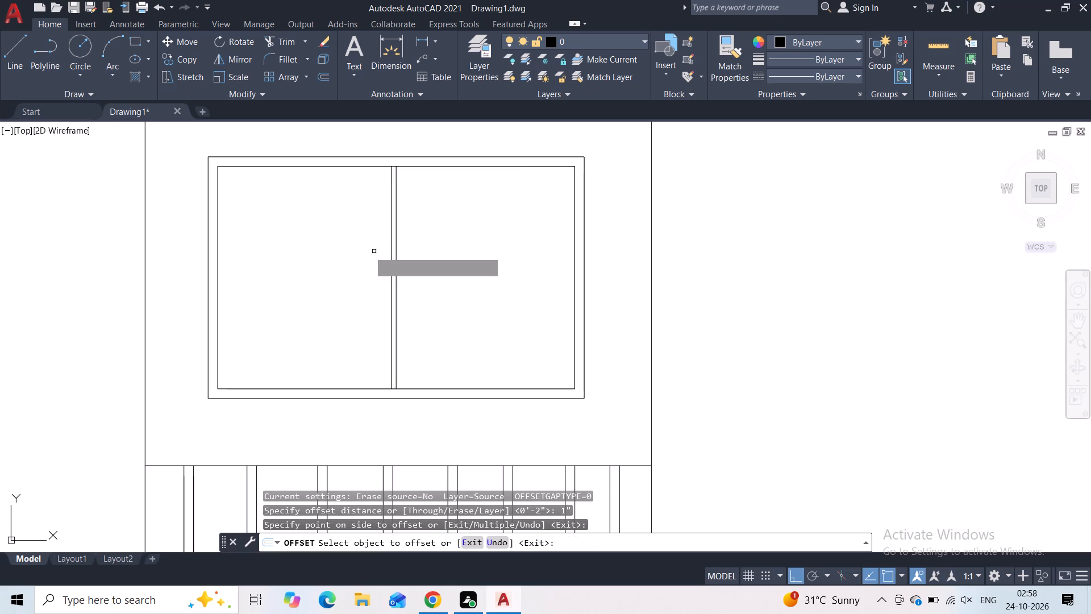
pyautogui.click(397, 268)
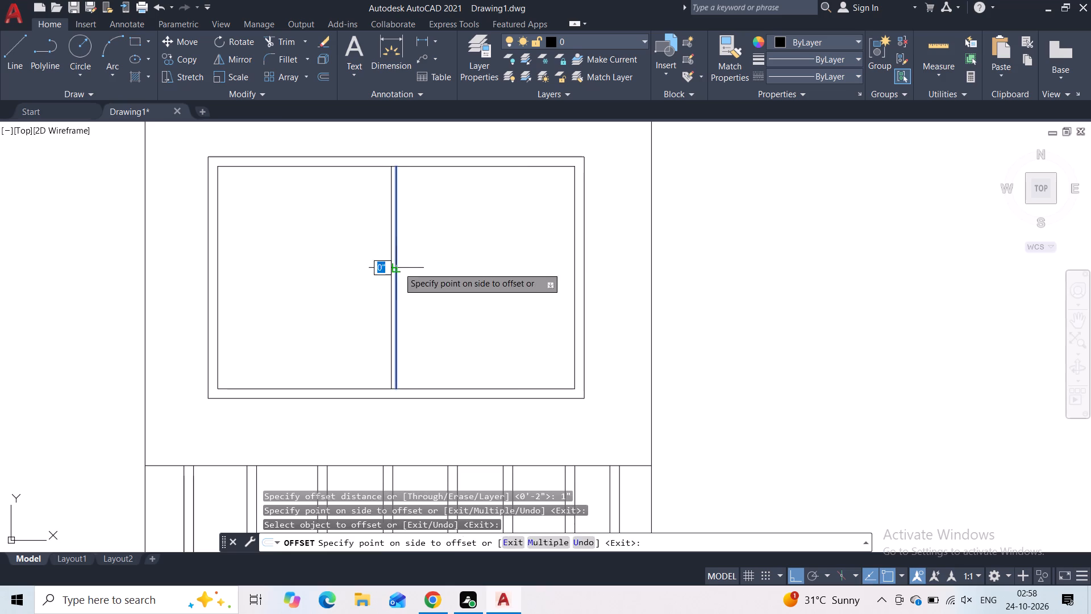
pyautogui.click(421, 262)
pyautogui.press('Escape')
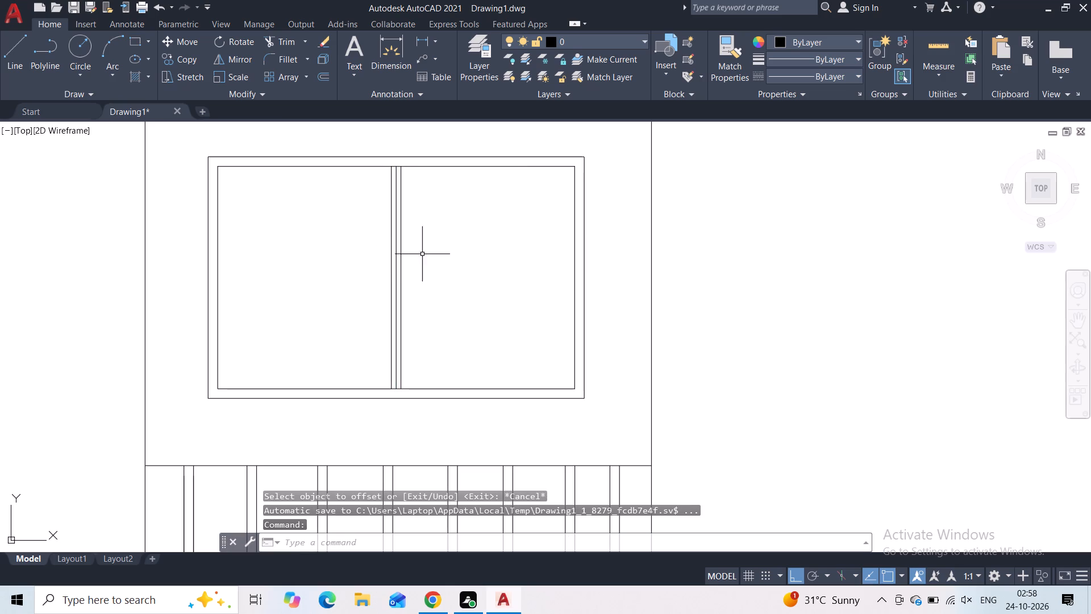
# Trim away the original centre line between its two 1" offset lines.
pyautogui.click(286, 40)
pyautogui.scroll(2, 399, 210)
pyautogui.click(385, 204)
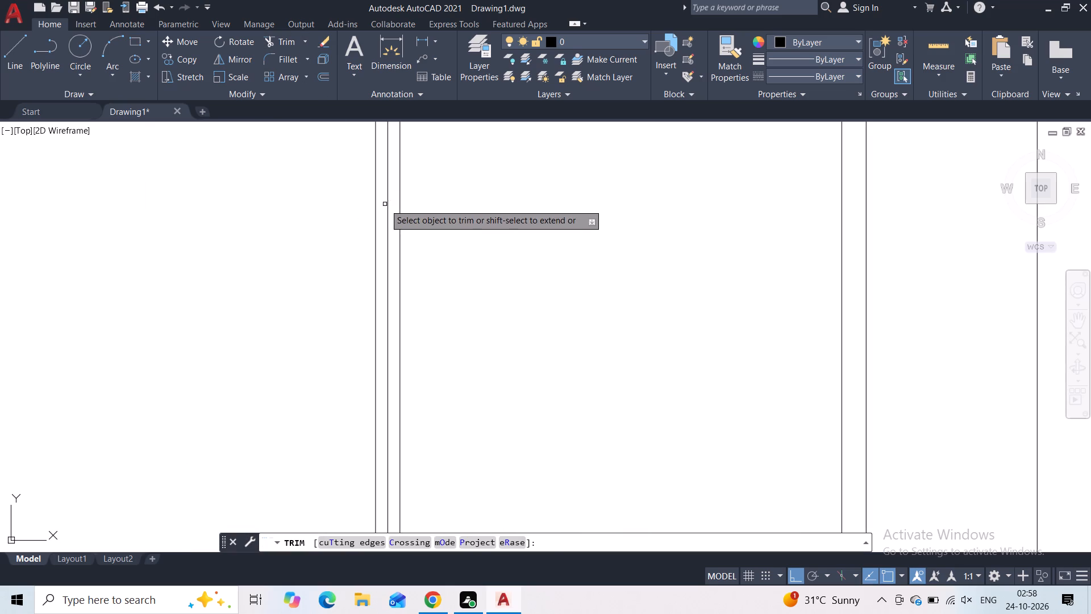
pyautogui.click(389, 216)
pyautogui.press('Escape')
pyautogui.scroll(-5, 423, 204)
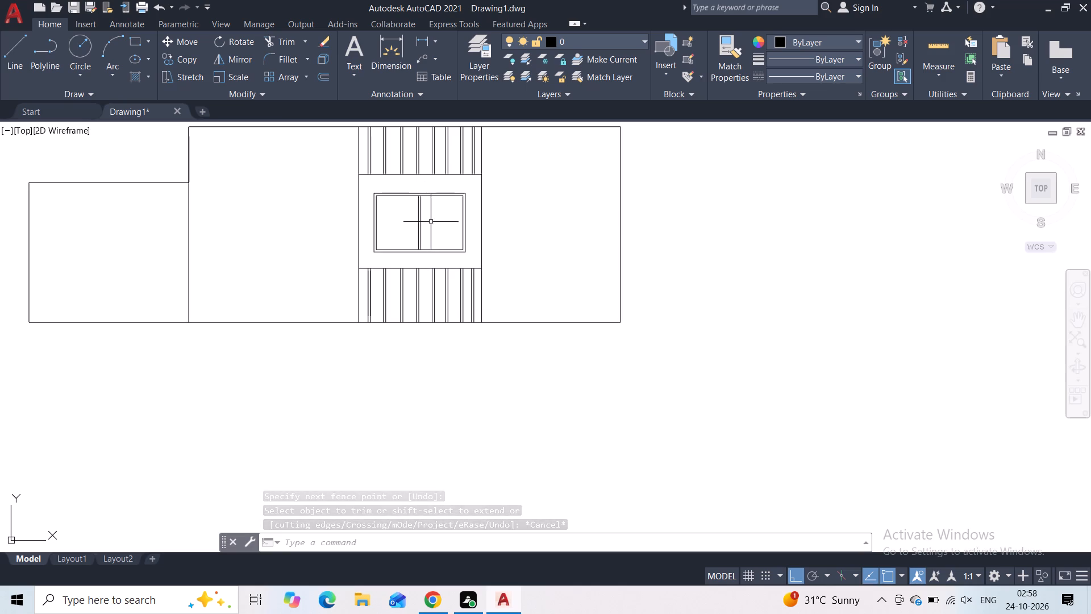
# Outline an upper block: from the smaller rectangle's top-left corner 4' up, another 12' up, 42'-4" across and down to the taller rectangle's top-right corner.
pyautogui.moveTo(431, 222); pyautogui.dragTo(431, 282, button='middle')
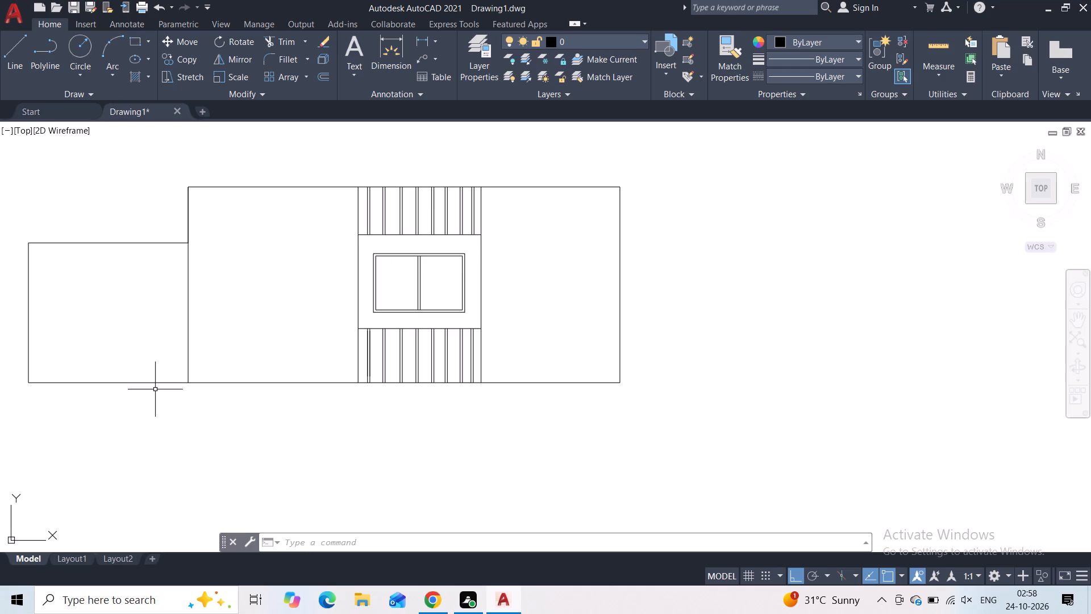
pyautogui.moveTo(157, 292); pyautogui.dragTo(475, 322, button='middle')
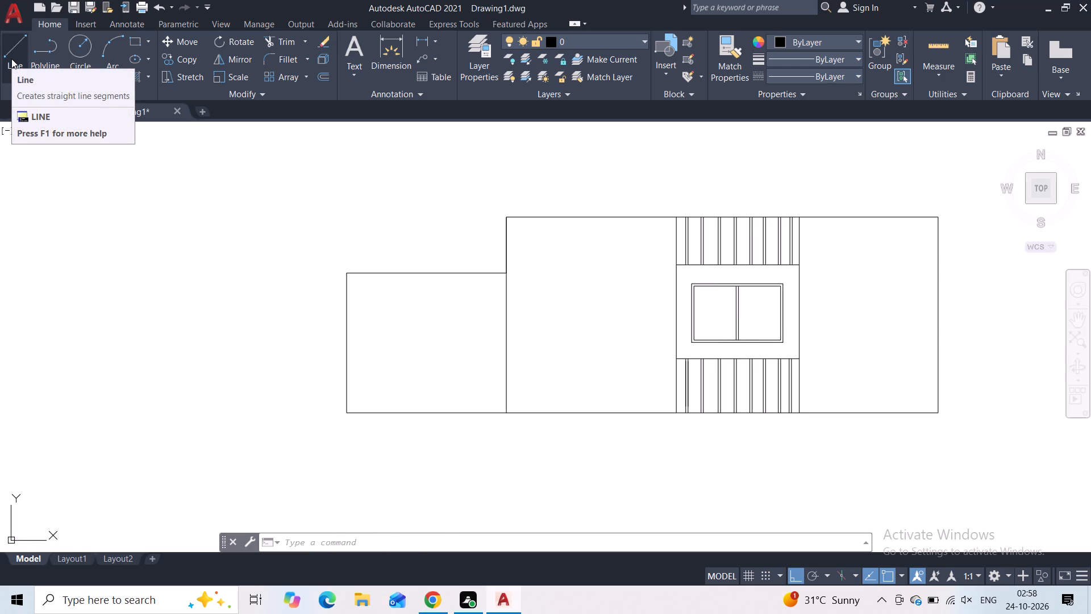
pyautogui.click(2, 52)
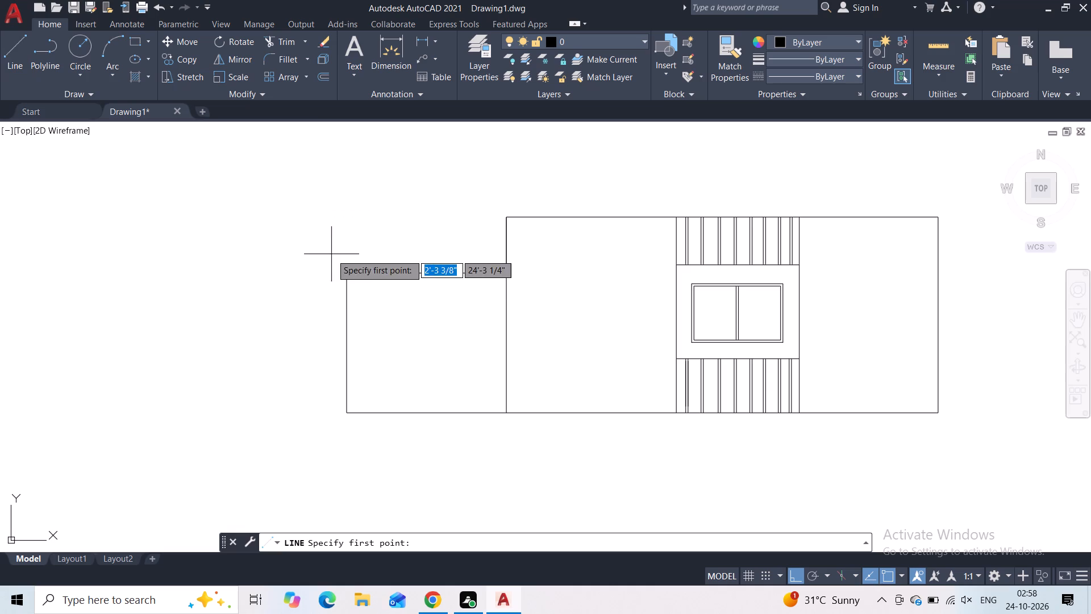
pyautogui.click(351, 270)
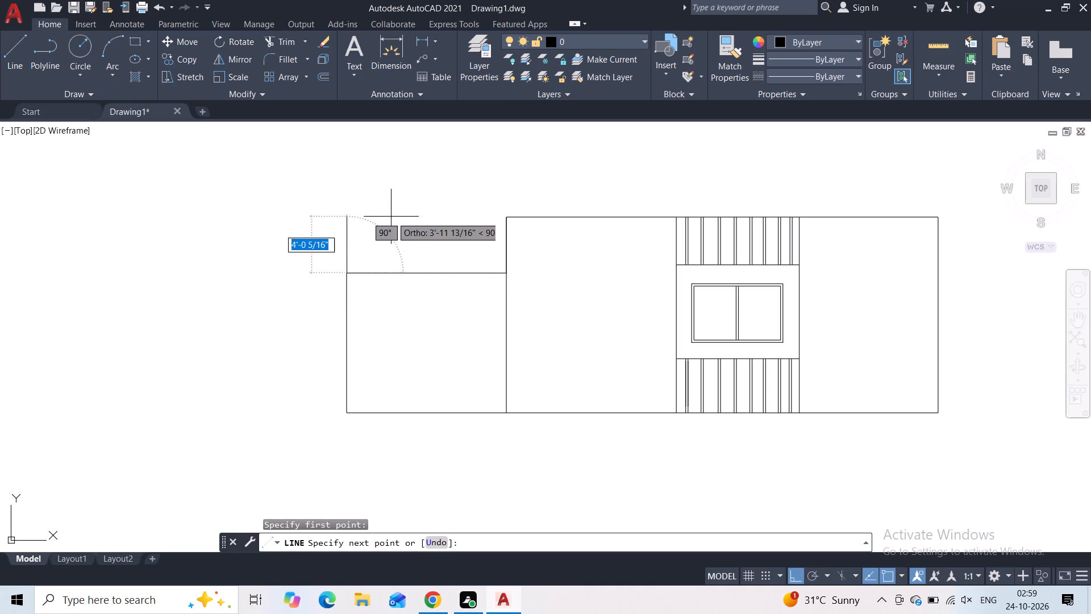
pyautogui.click(336, 216)
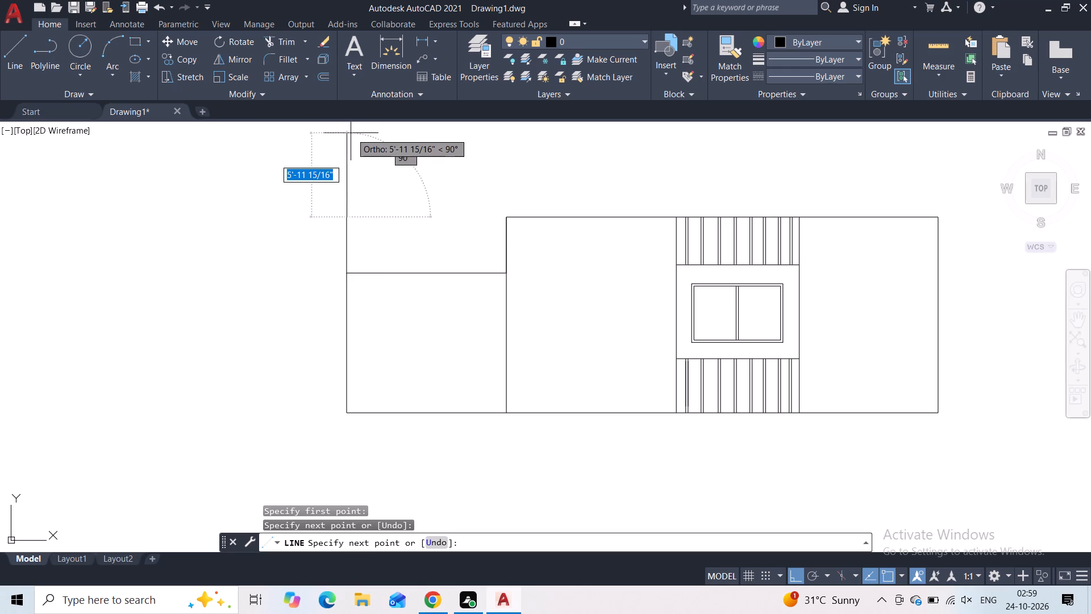
pyautogui.moveTo(345, 141); pyautogui.dragTo(314, 240, button='middle')
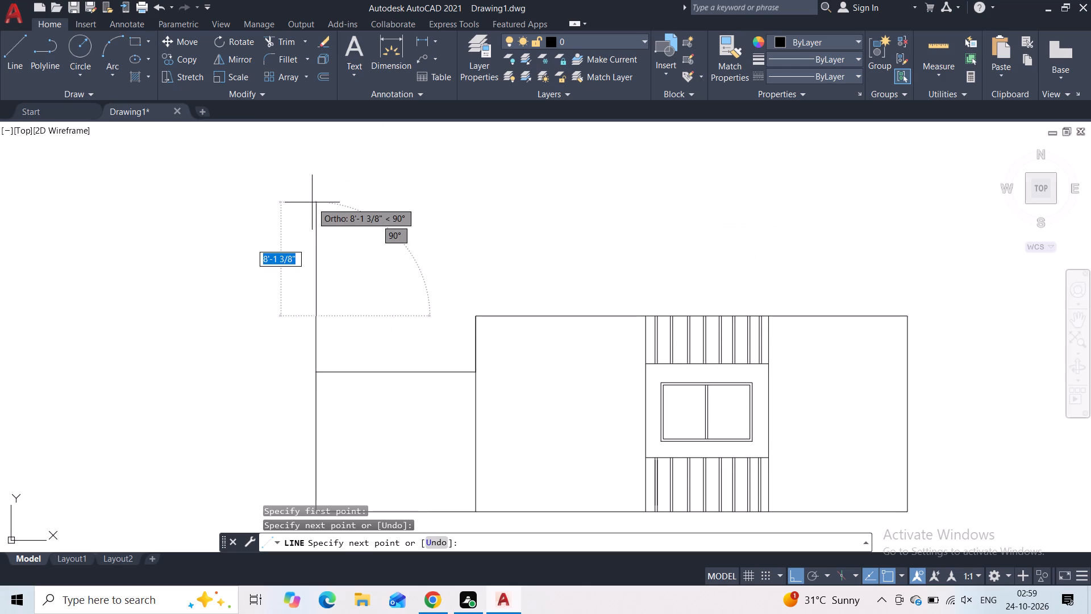
pyautogui.write("12'")
pyautogui.press('Return')
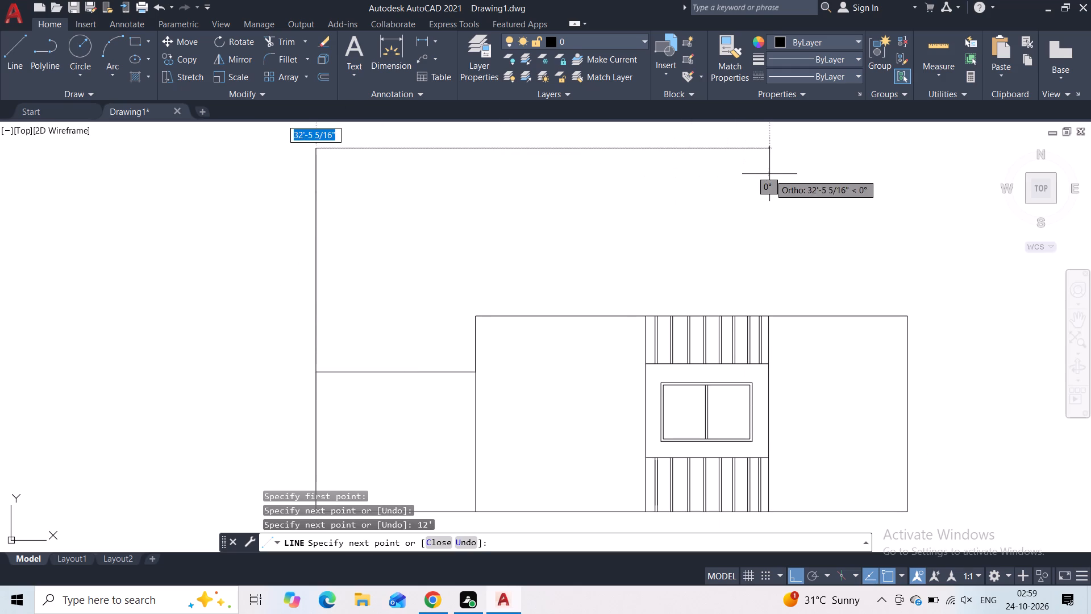
pyautogui.moveTo(783, 164); pyautogui.dragTo(556, 180, button='middle')
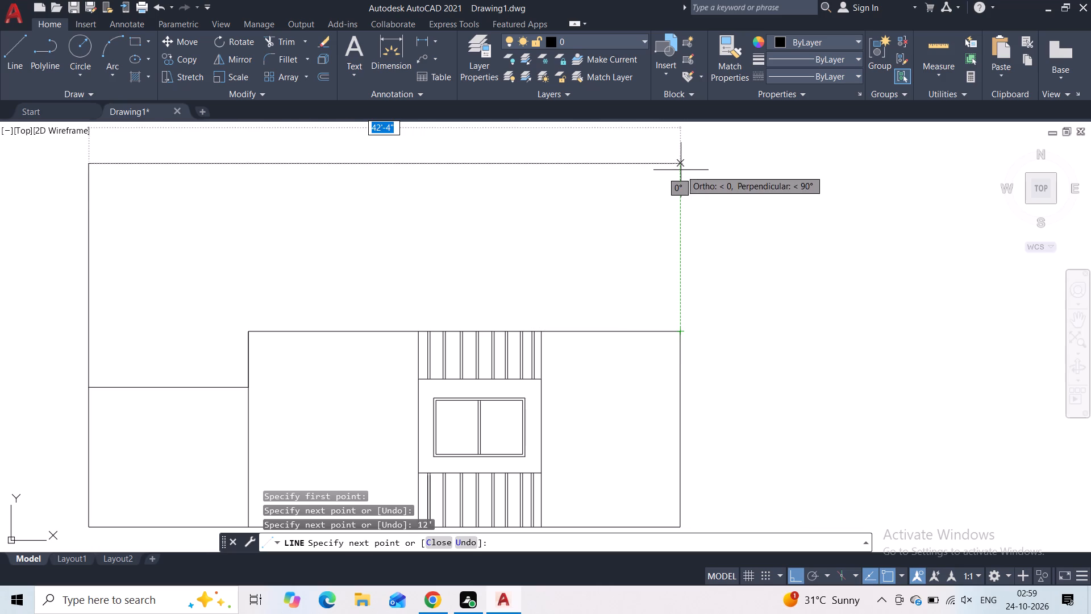
pyautogui.click(682, 161)
pyautogui.click(677, 331)
pyautogui.press('Escape')
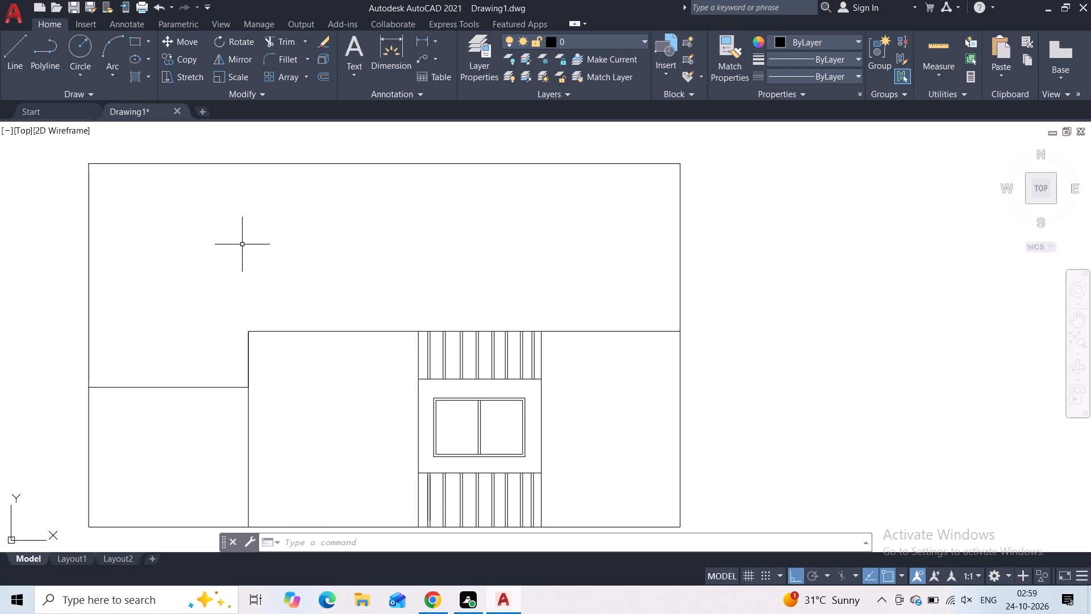
# Draw a line about 2'-2" outward from the smaller rectangle's top-left corner, continuing vertically up level with the upper outline's top edge.
pyautogui.moveTo(223, 293); pyautogui.dragTo(354, 285, button='middle')
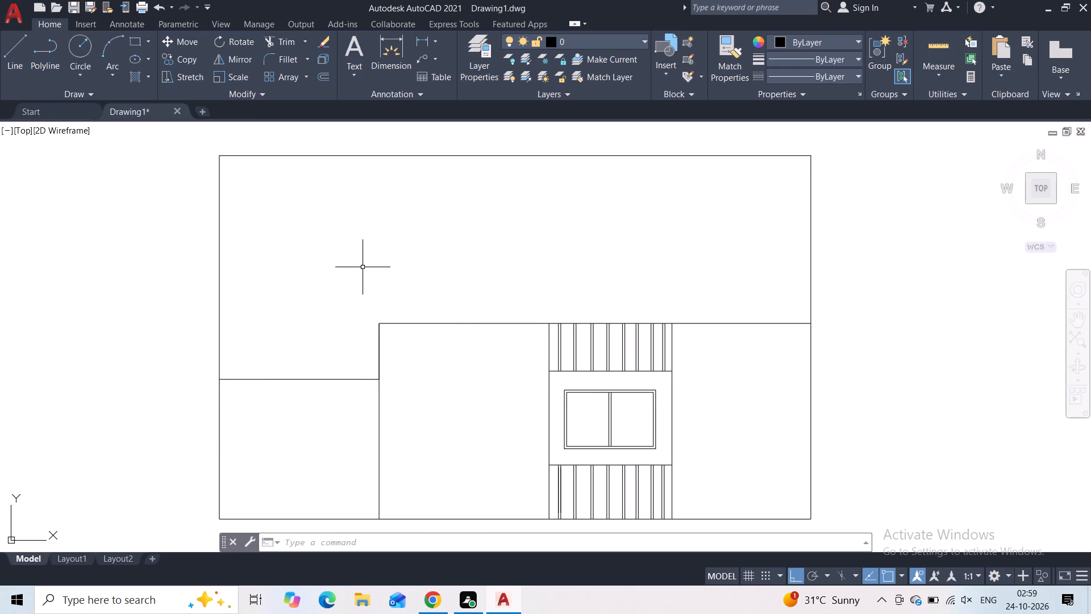
pyautogui.click(12, 65)
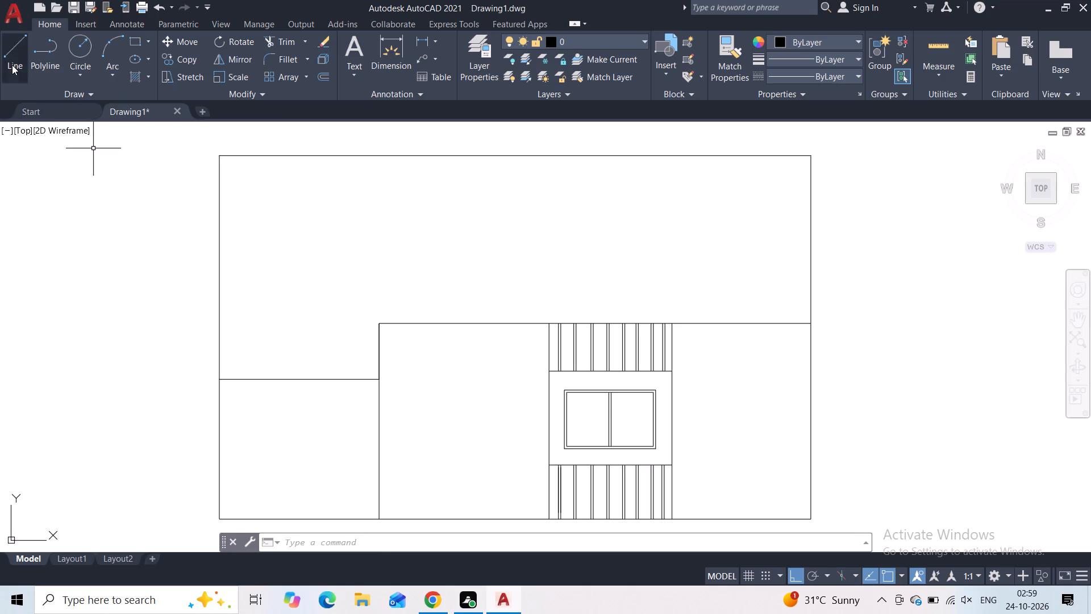
pyautogui.click(220, 383)
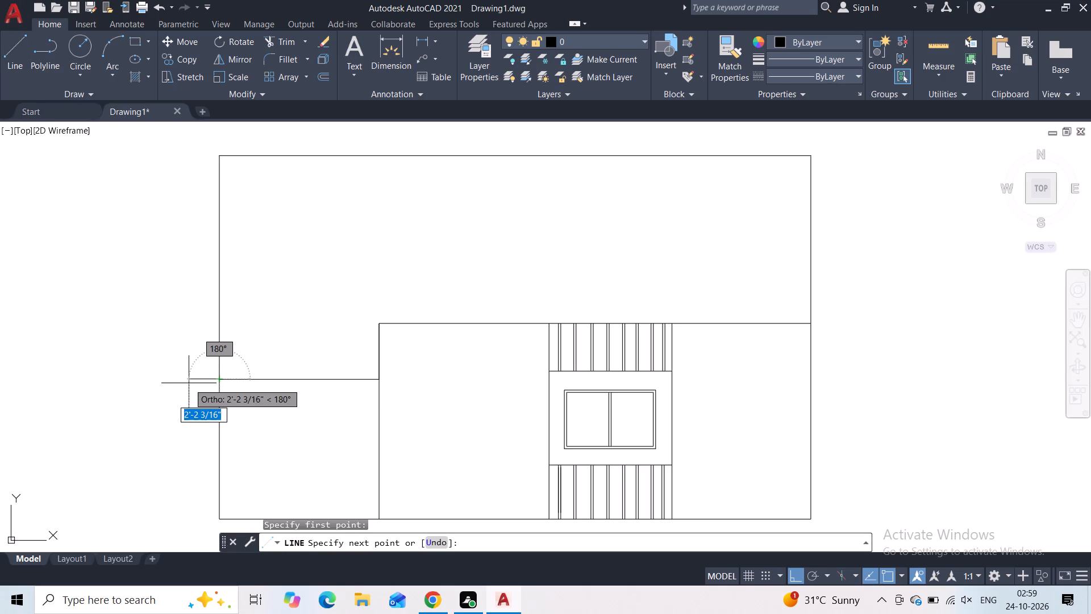
pyautogui.click(189, 383)
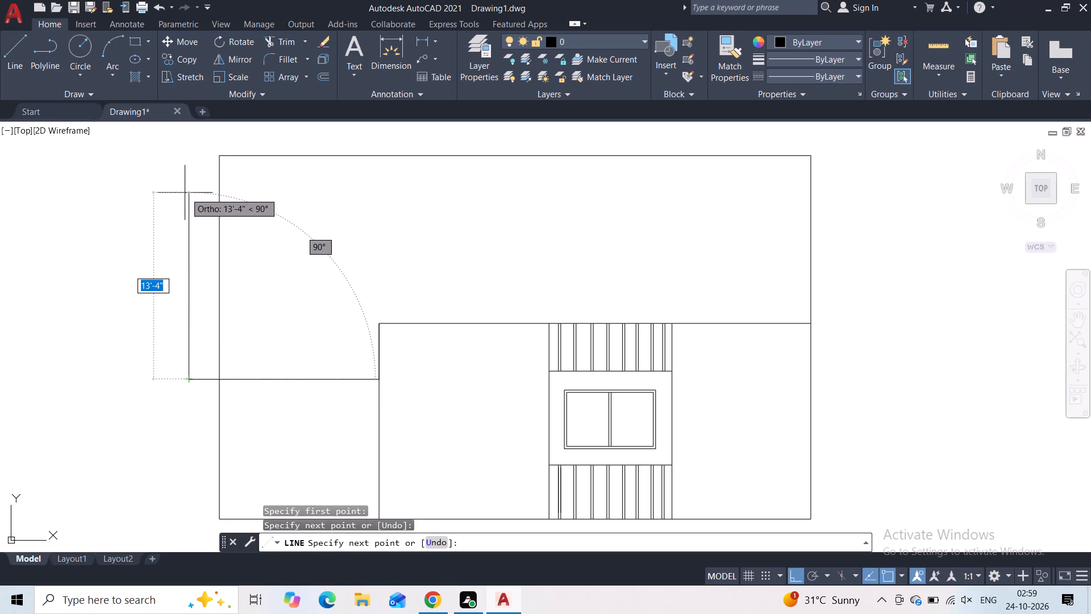
pyautogui.click(190, 155)
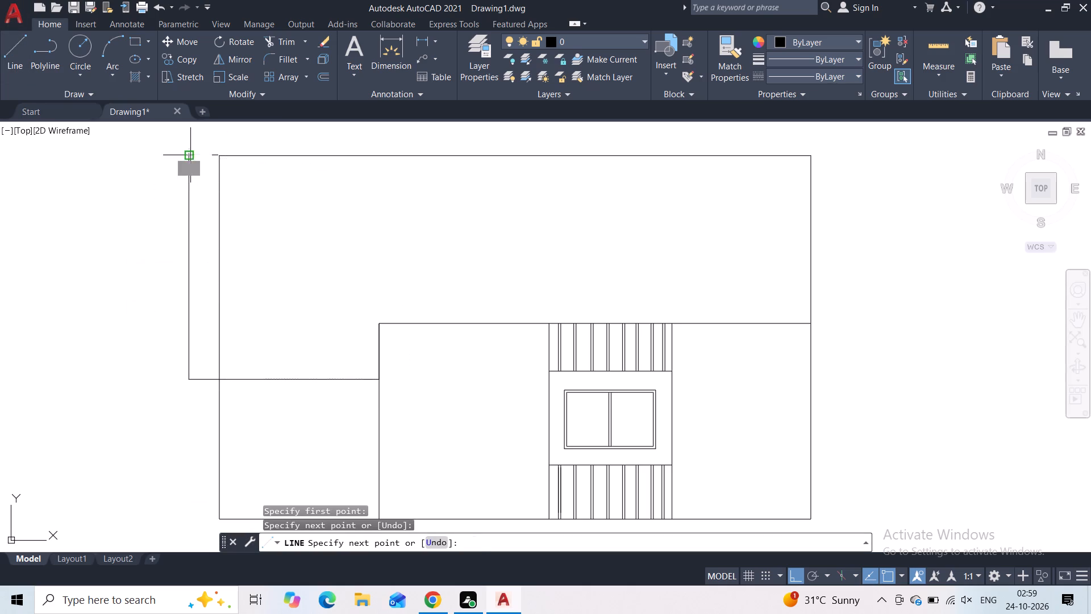
pyautogui.press('Escape')
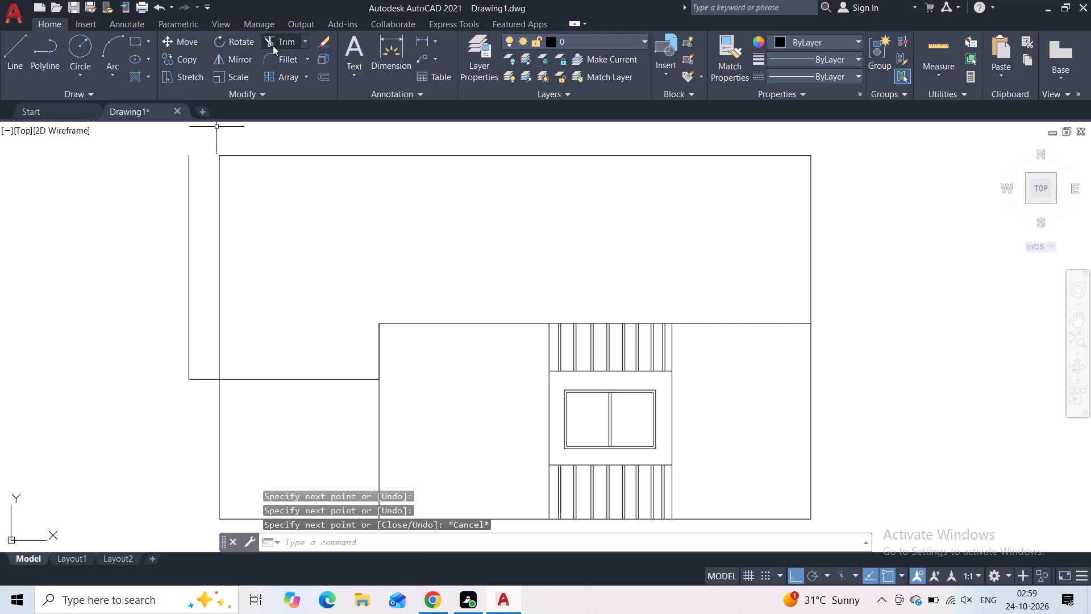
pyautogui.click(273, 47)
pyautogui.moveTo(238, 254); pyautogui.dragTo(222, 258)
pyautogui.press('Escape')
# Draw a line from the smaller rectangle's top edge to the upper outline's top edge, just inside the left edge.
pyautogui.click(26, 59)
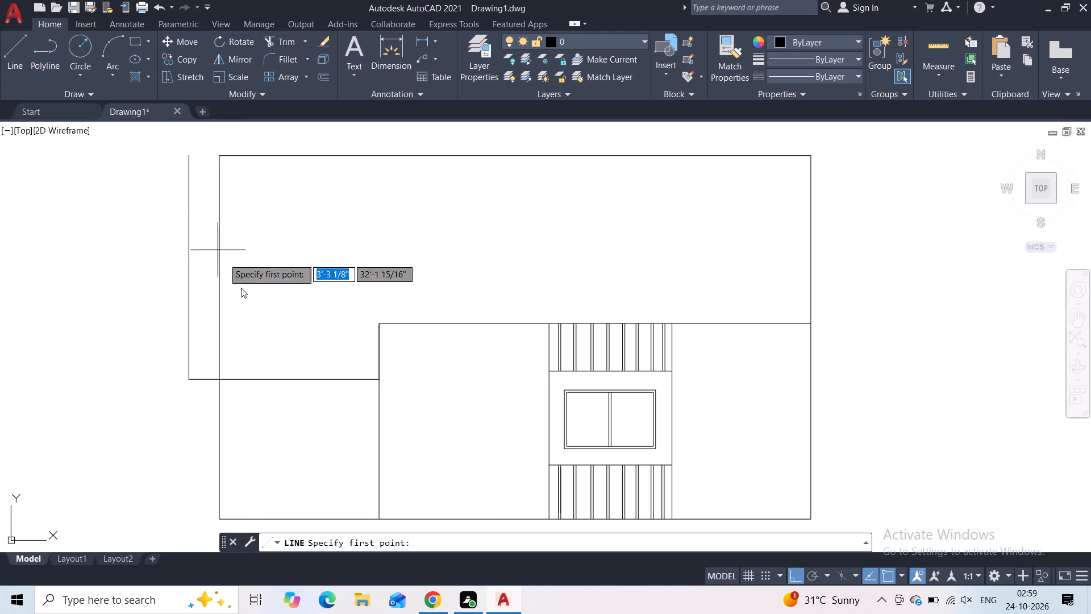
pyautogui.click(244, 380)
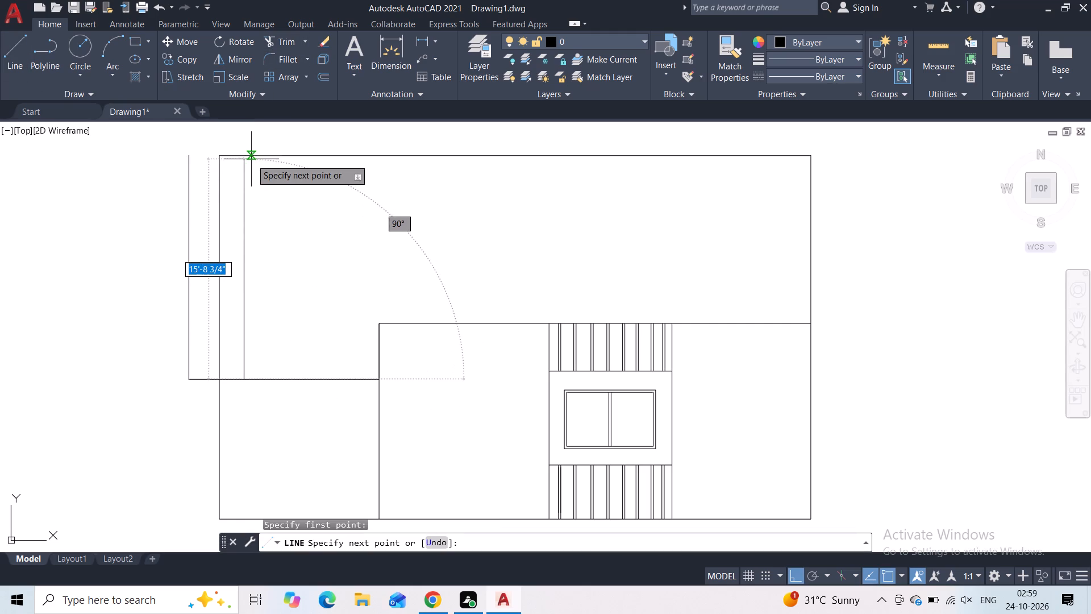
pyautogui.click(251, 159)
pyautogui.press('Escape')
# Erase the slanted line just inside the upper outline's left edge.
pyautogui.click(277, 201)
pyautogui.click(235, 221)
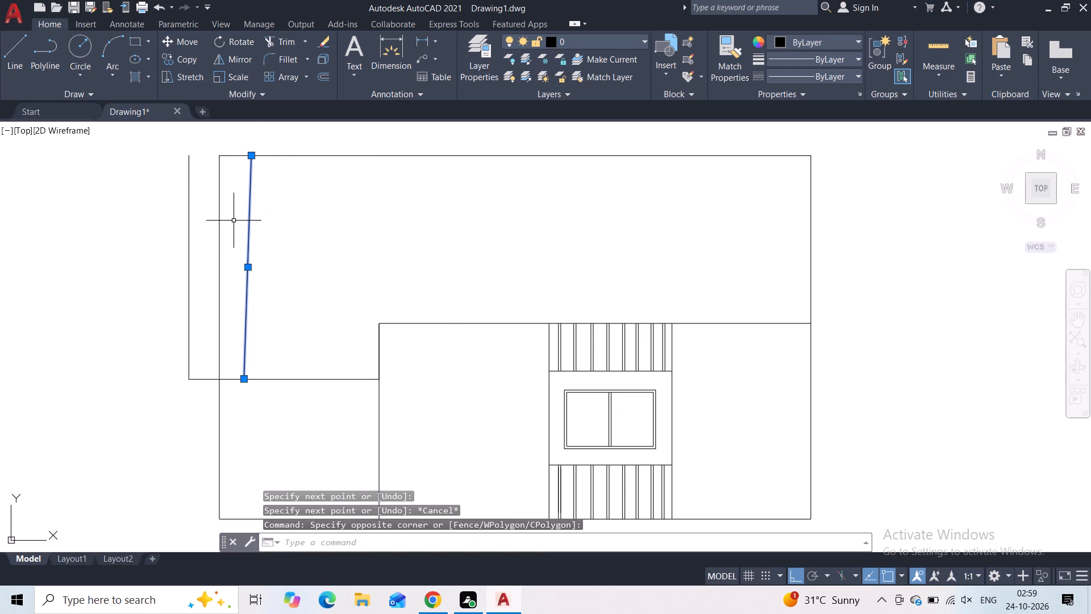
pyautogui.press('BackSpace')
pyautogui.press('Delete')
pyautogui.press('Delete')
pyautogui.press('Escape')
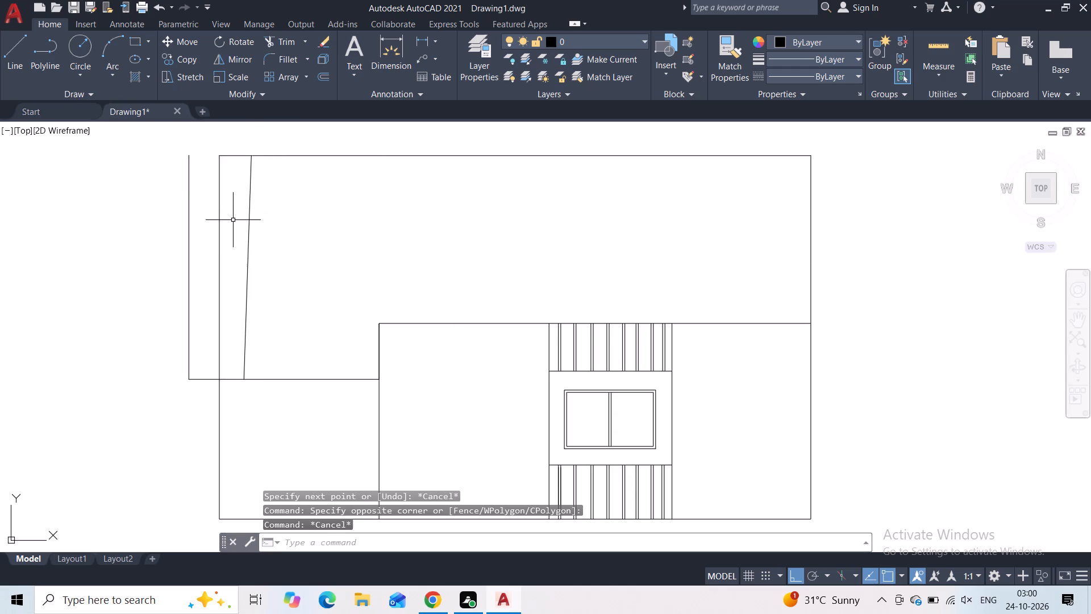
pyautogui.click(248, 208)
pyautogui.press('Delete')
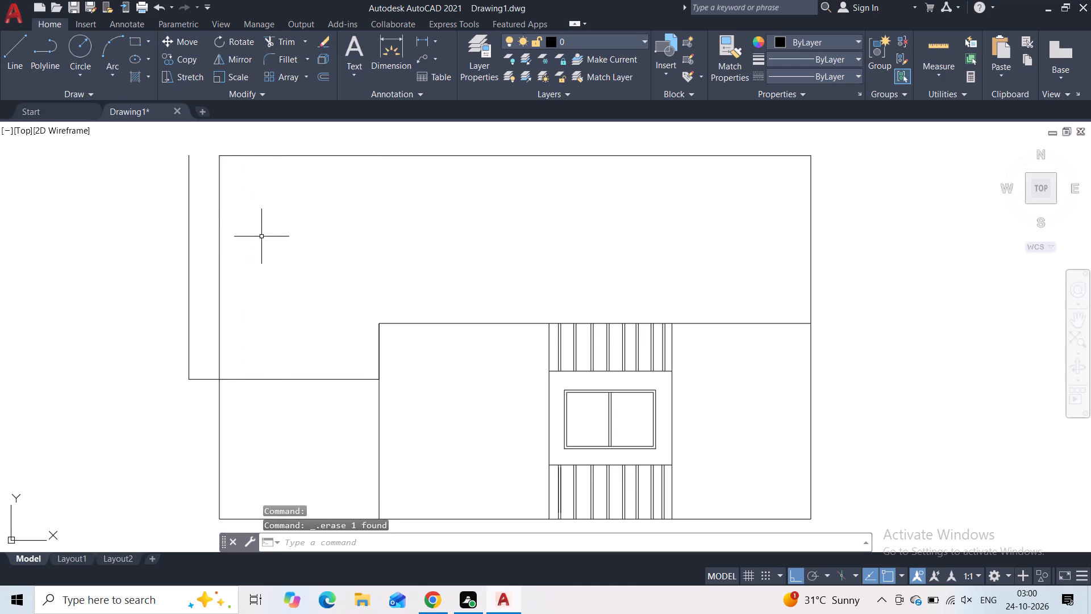
# Draw a vertical line about 16' long from the smaller rectangle's top edge to the upper outline's top edge, near the left edge.
pyautogui.click(3, 51)
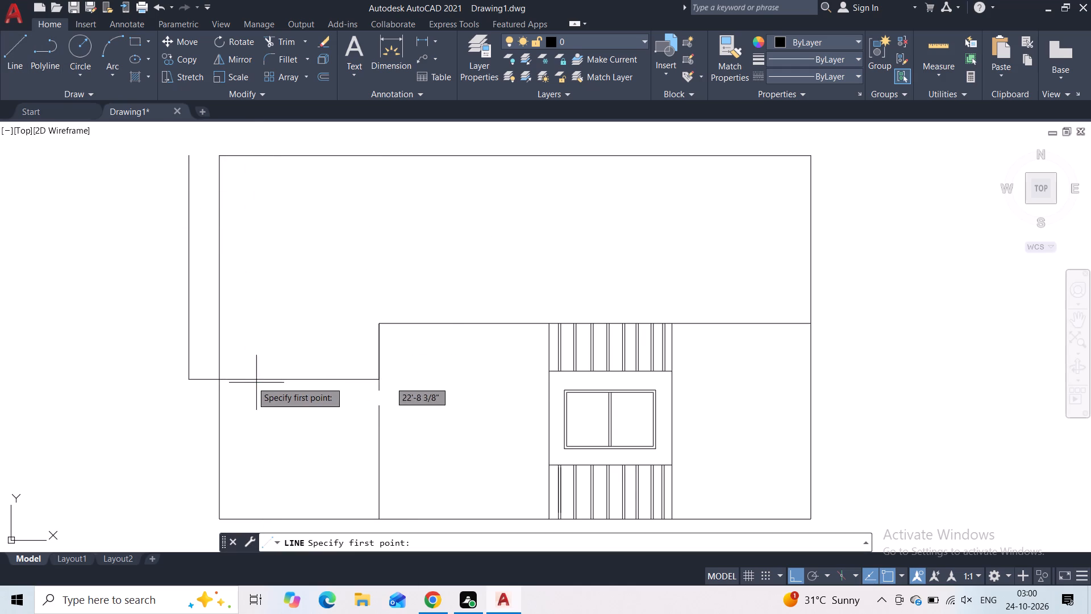
pyautogui.click(249, 381)
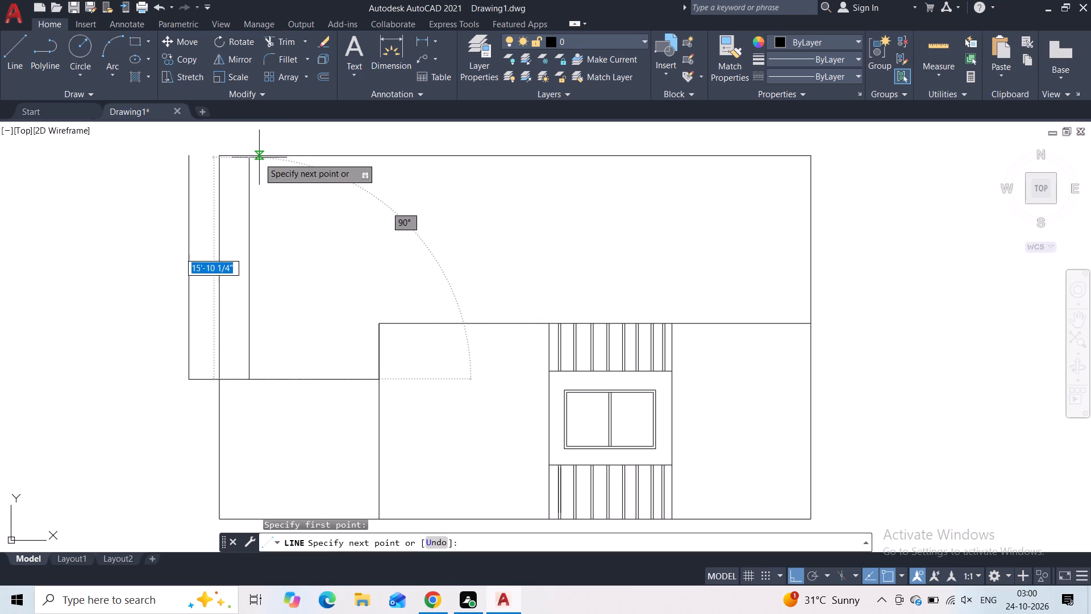
pyautogui.click(251, 157)
pyautogui.press('Escape')
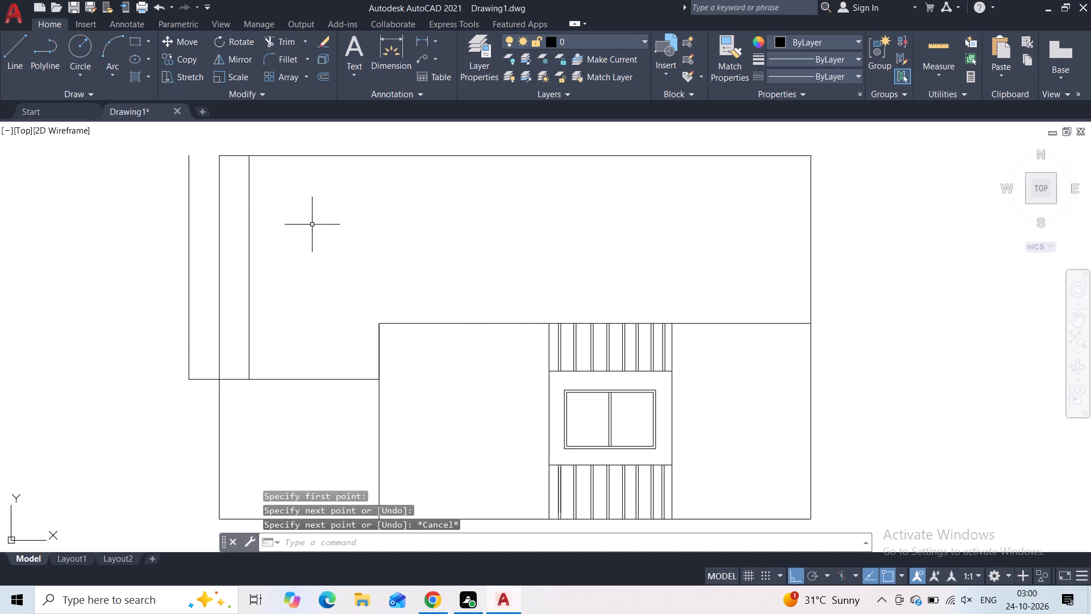
# Shift the new vertical line slightly closer to the upper outline's left edge.
pyautogui.click(259, 278)
pyautogui.moveTo(247, 284); pyautogui.dragTo(239, 288)
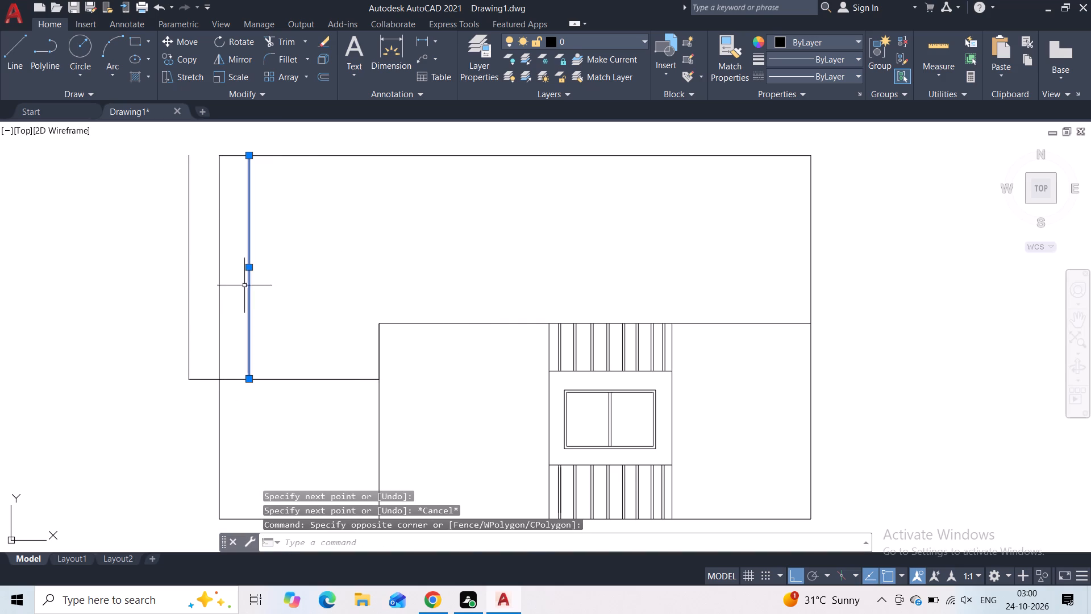
pyautogui.click(252, 265)
pyautogui.click(240, 269)
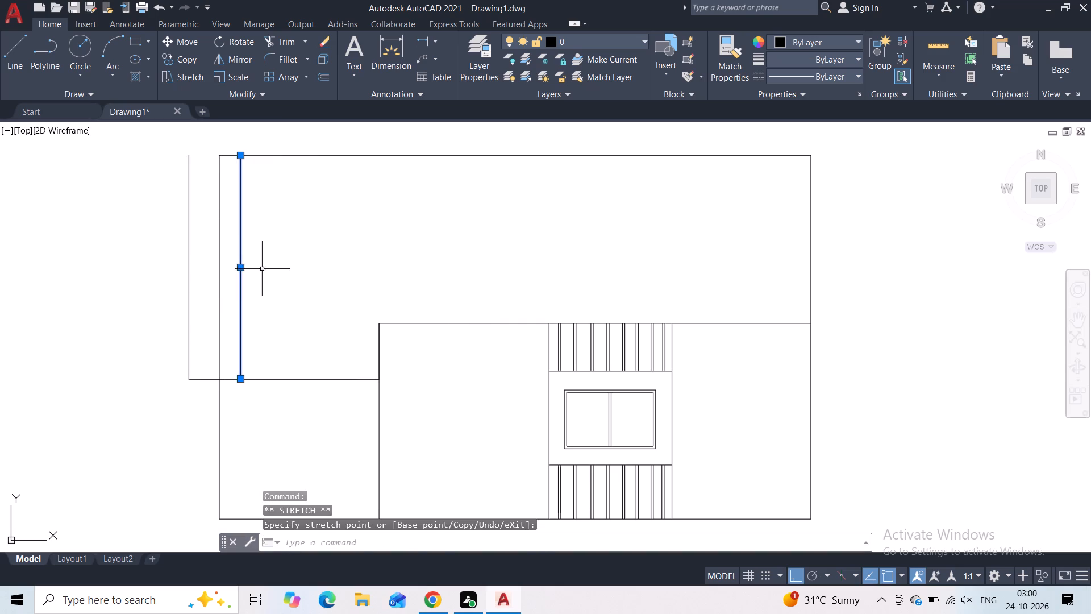
pyautogui.press('Escape')
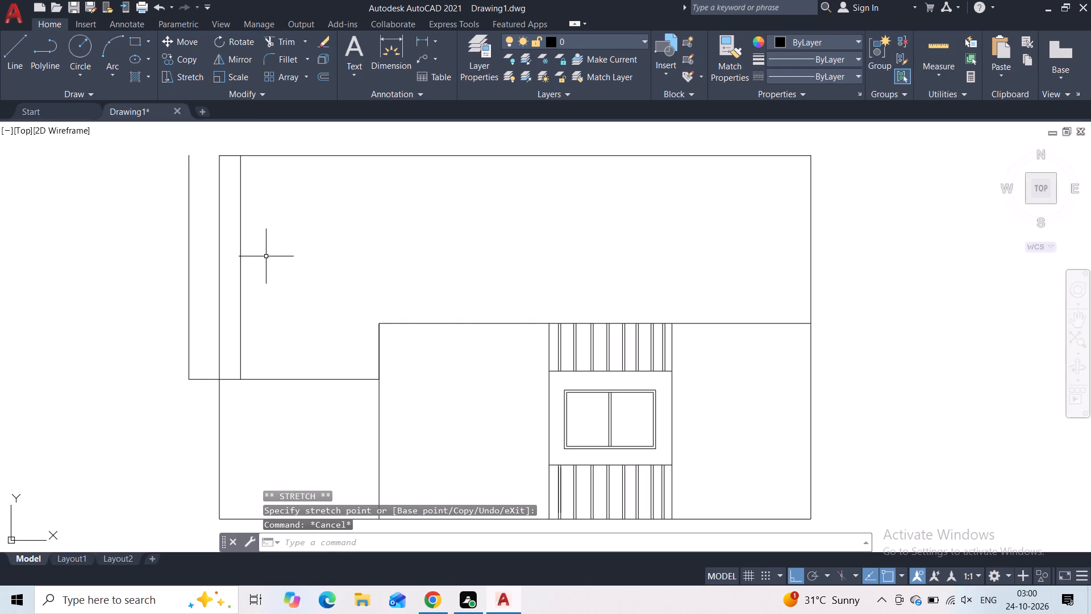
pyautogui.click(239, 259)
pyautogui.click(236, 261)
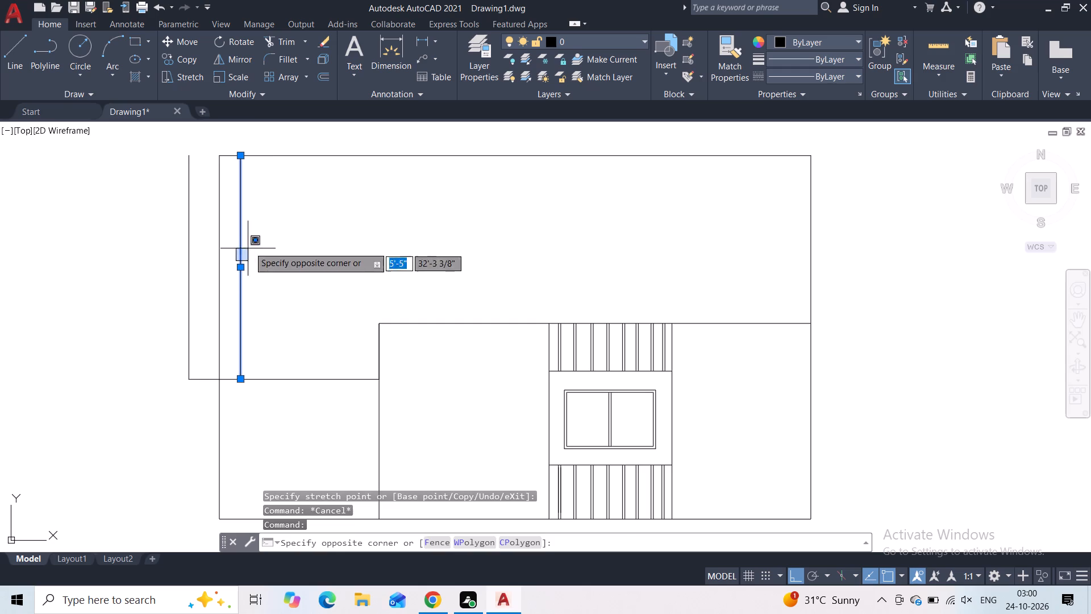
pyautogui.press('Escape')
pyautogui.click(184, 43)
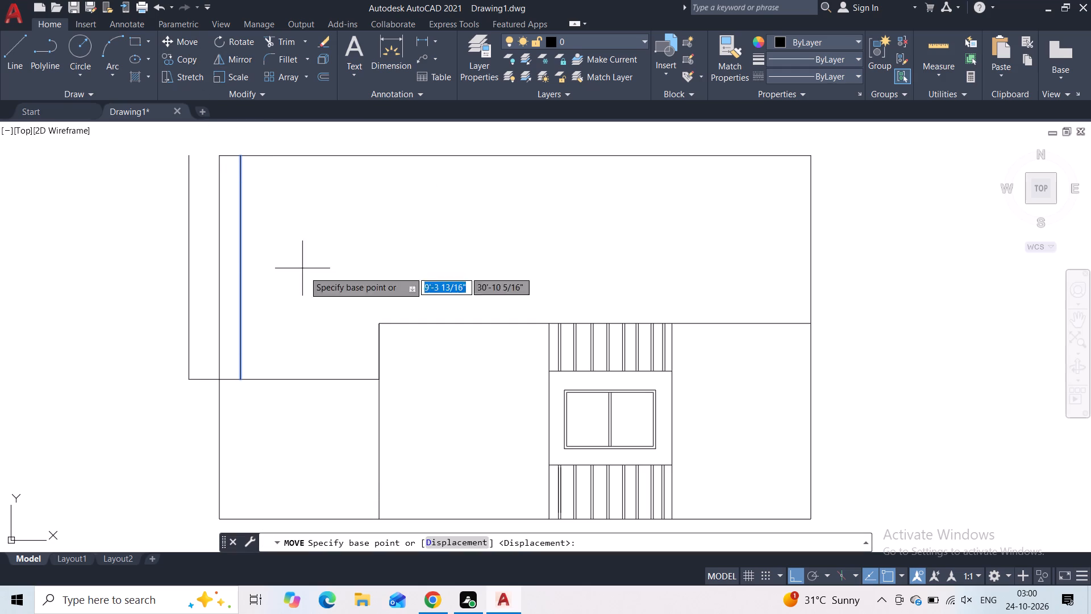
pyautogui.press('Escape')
# Copy the vertical line inside the upper outline about 8' horizontally to the right, short of the taller rectangle's left edge.
pyautogui.click(249, 266)
pyautogui.click(230, 275)
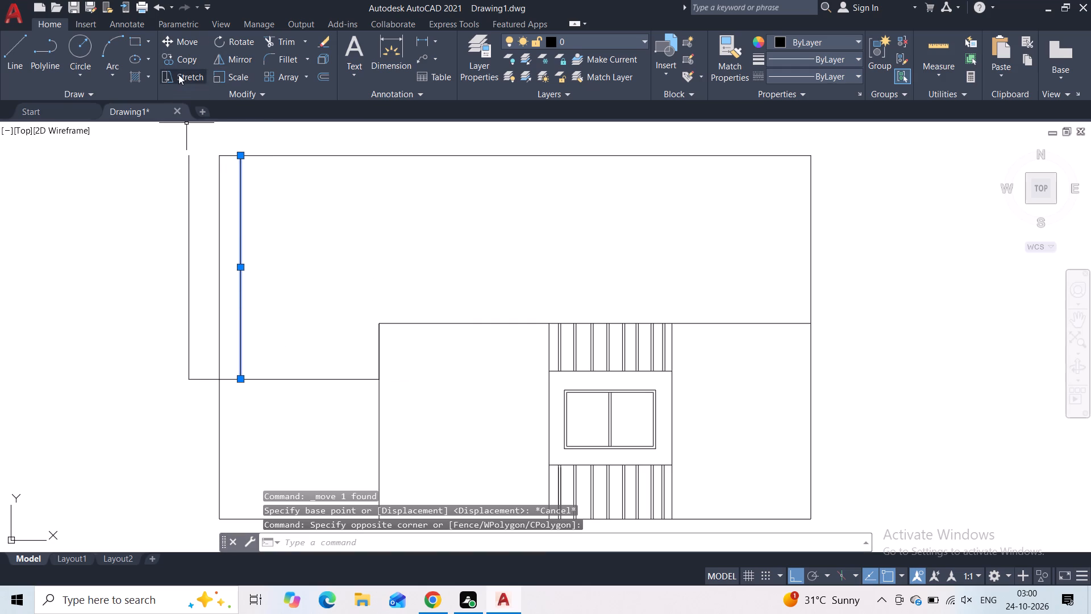
pyautogui.click(178, 67)
pyautogui.click(241, 380)
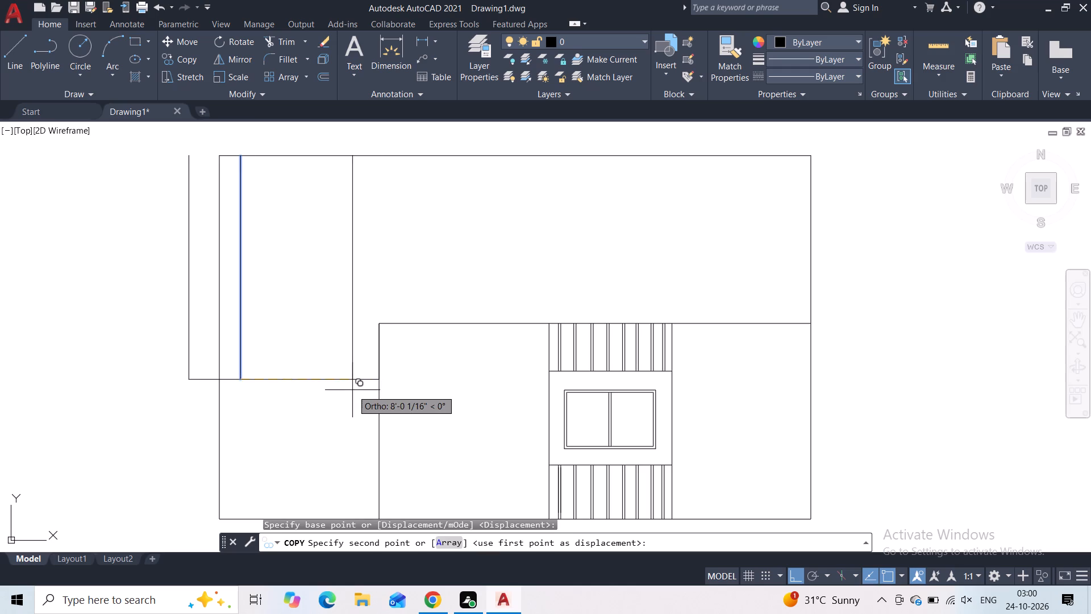
pyautogui.click(349, 389)
pyautogui.press('Escape')
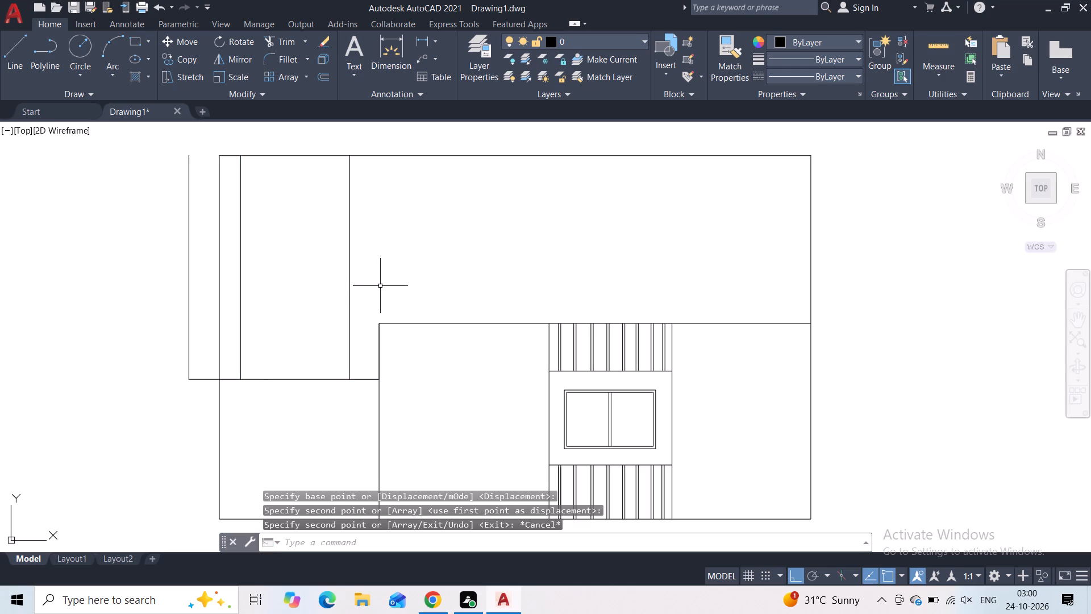
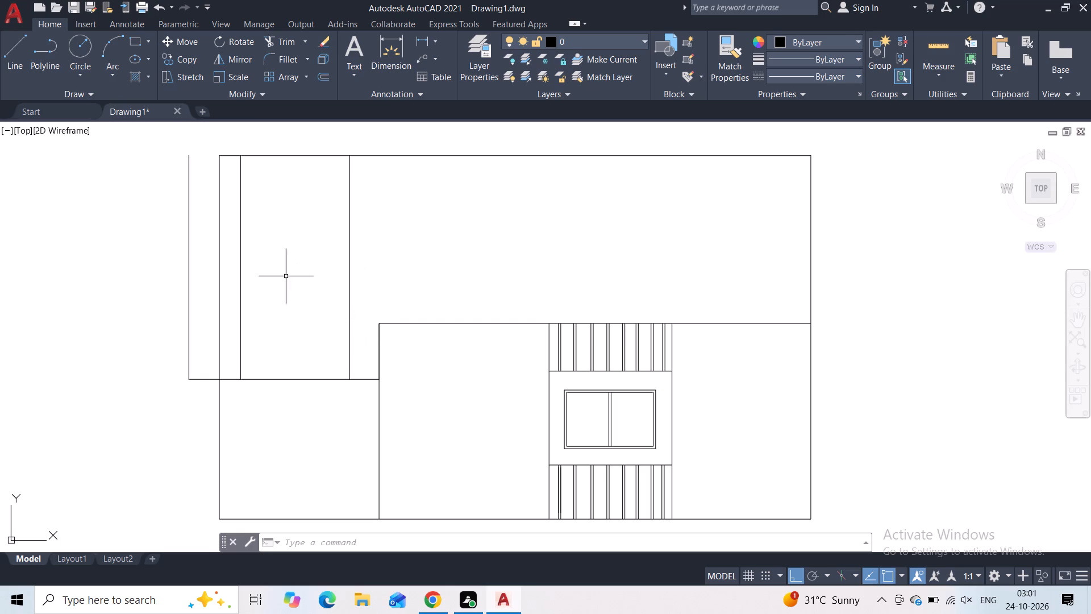
# Draw a rectangle about 4'-6" wide and 7'-10" tall between the two vertical lines in the upper block.
pyautogui.click(135, 45)
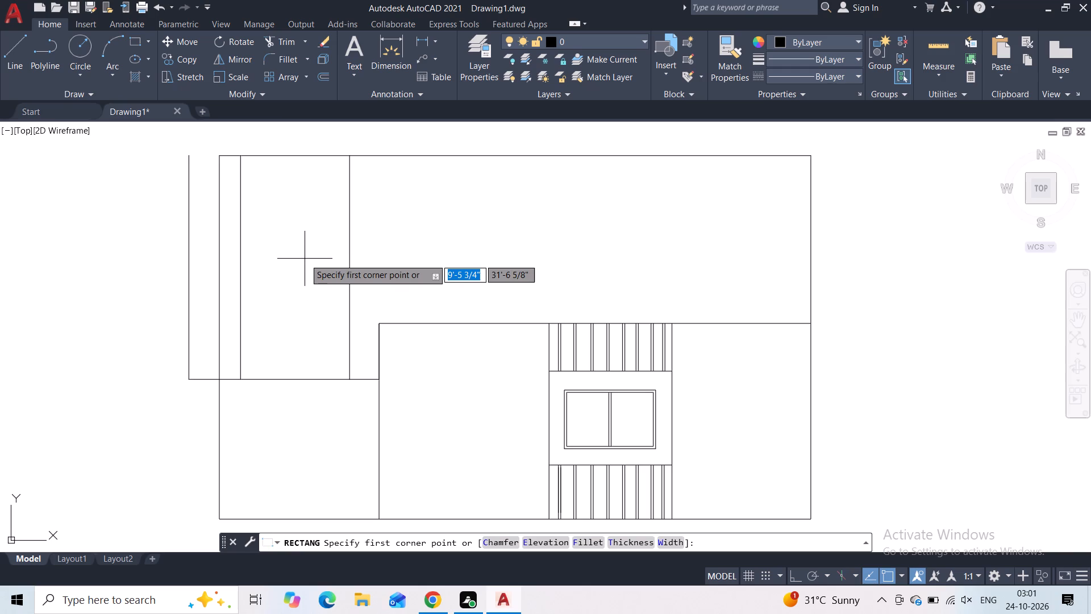
pyautogui.click(260, 224)
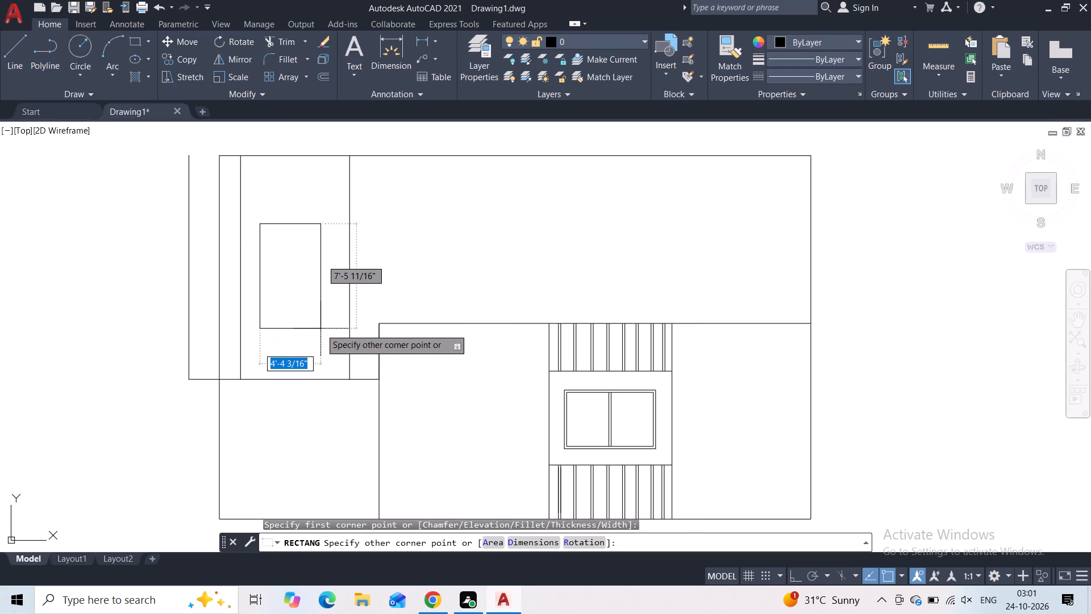
pyautogui.click(323, 333)
# Move the new tall rectangle straight up about 2'-3", closer to the upper outline's top edge.
pyautogui.moveTo(308, 234); pyautogui.dragTo(302, 221)
pyautogui.click(296, 160)
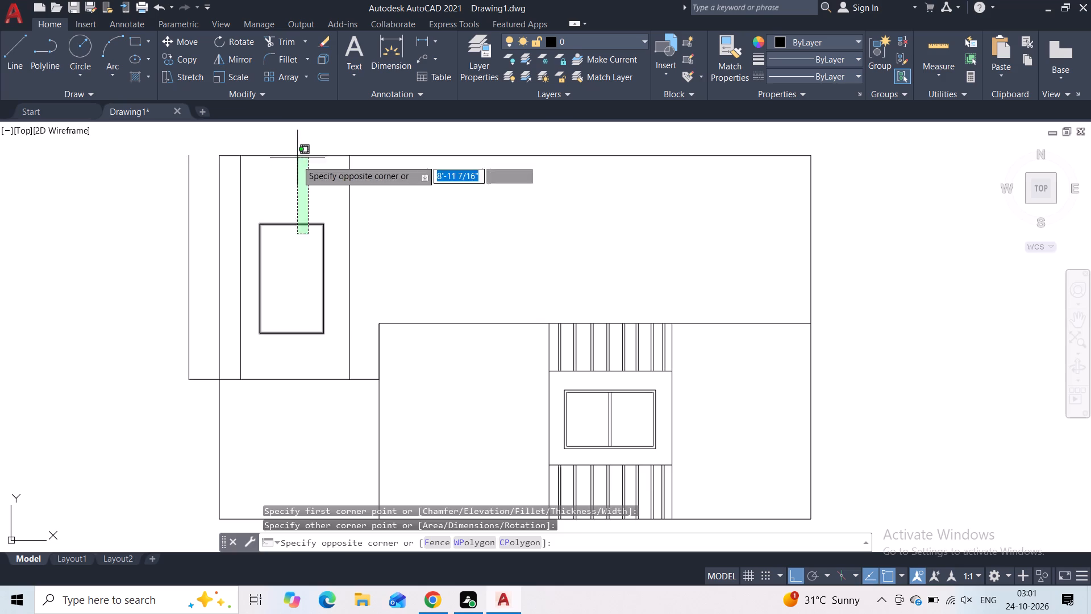
pyautogui.click(172, 44)
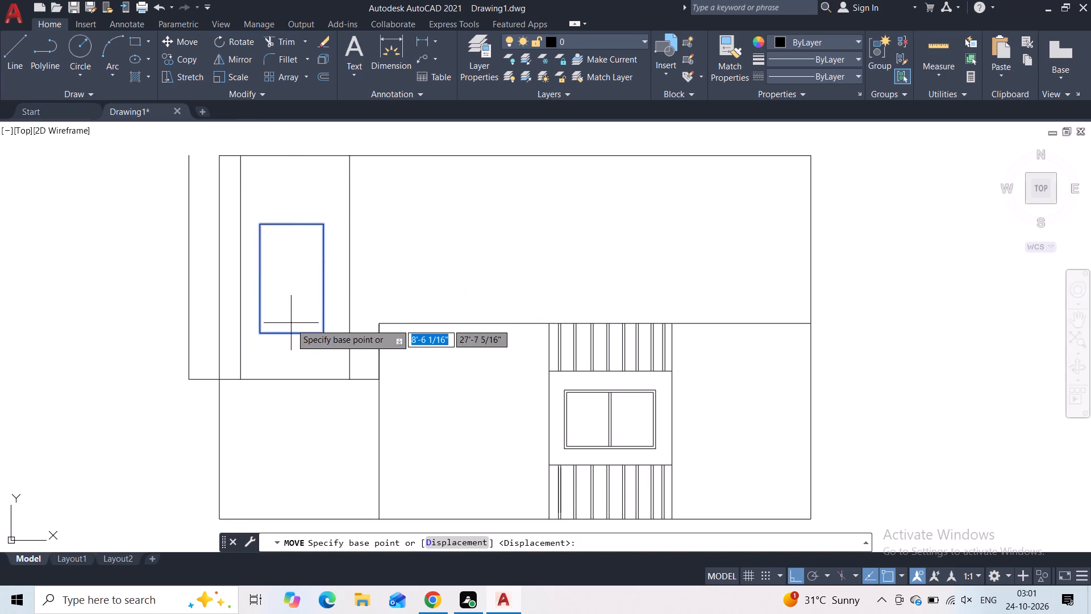
pyautogui.click(290, 332)
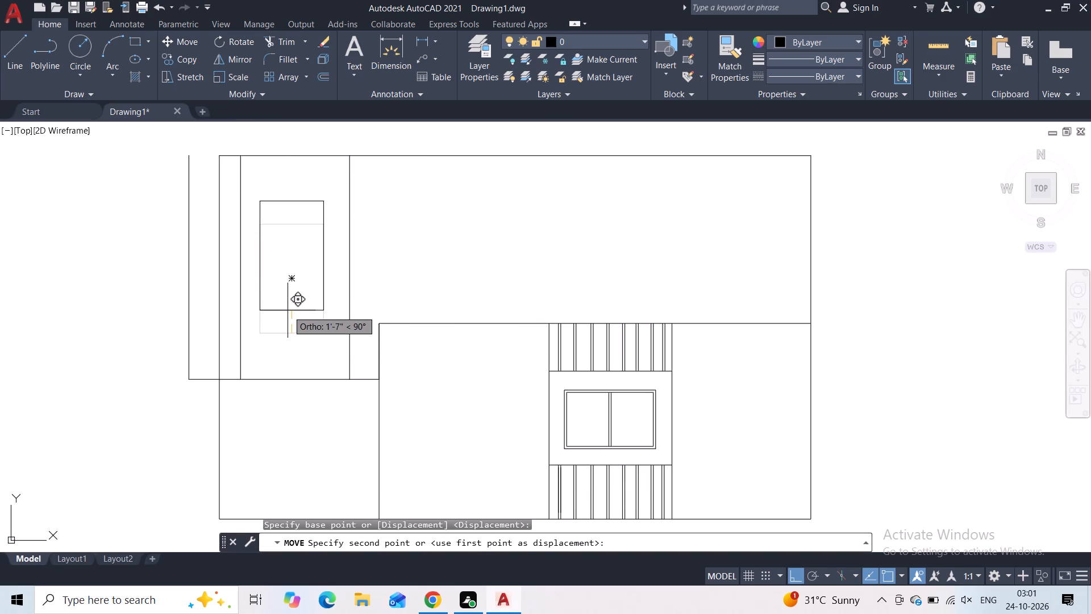
pyautogui.click(286, 301)
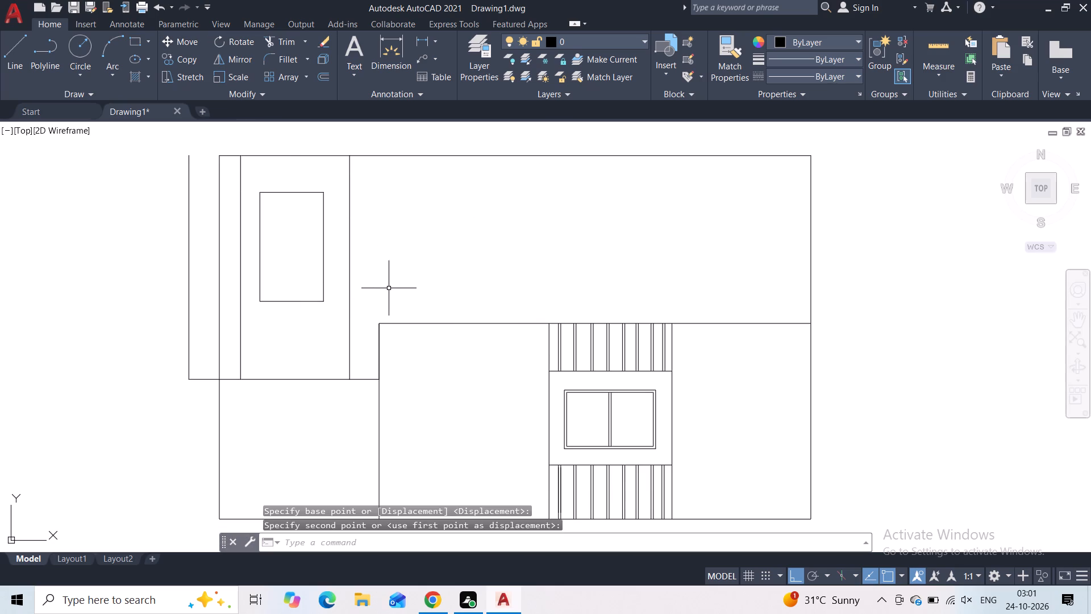
# Trim away the upper outline's left edge above the lower-left rectangle, between the outer vertical line and the first inner one.
pyautogui.moveTo(410, 233); pyautogui.dragTo(378, 287, button='middle')
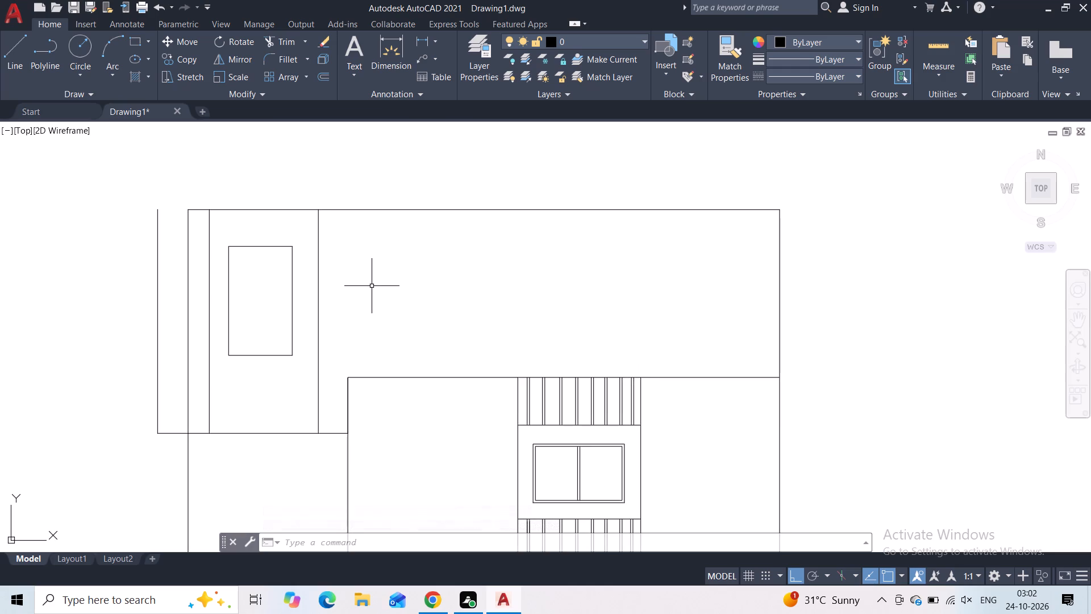
pyautogui.scroll(-1, 347, 354)
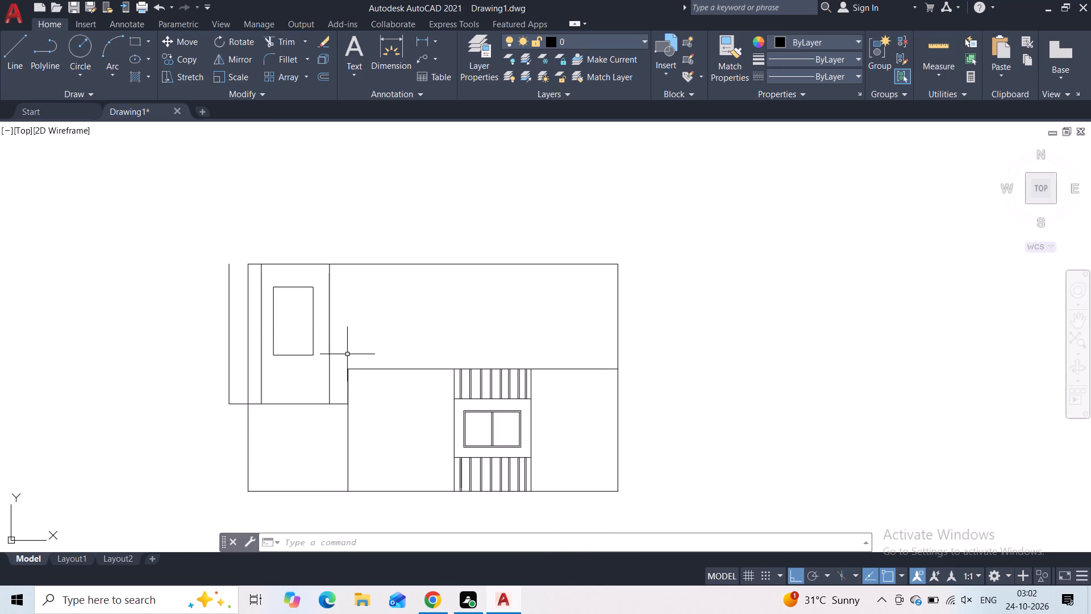
pyautogui.click(270, 45)
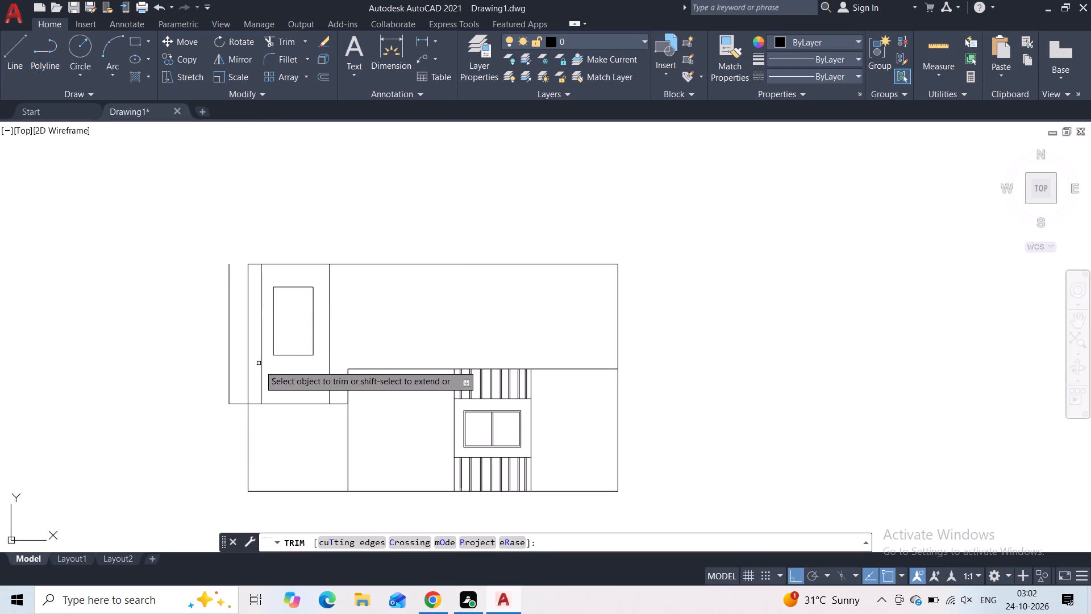
pyautogui.click(245, 356)
pyautogui.click(248, 364)
pyautogui.click(247, 369)
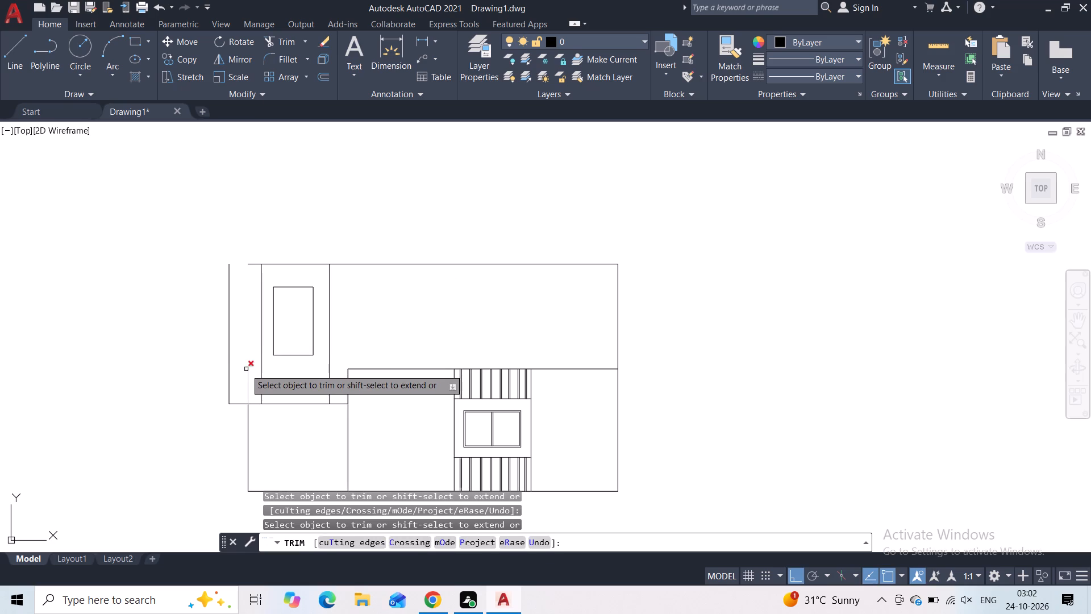
pyautogui.click(247, 379)
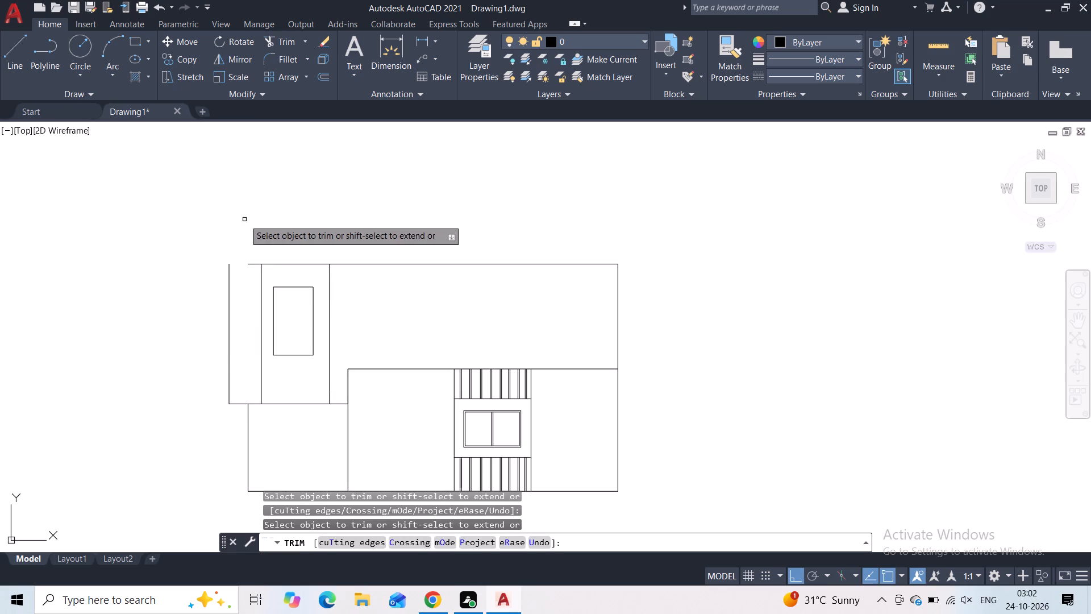
pyautogui.press('Escape')
# Draw a small rectangle about 4' wide and 1'-9" tall near the top edge, just right of the second inner vertical line.
pyautogui.scroll(1, 263, 243)
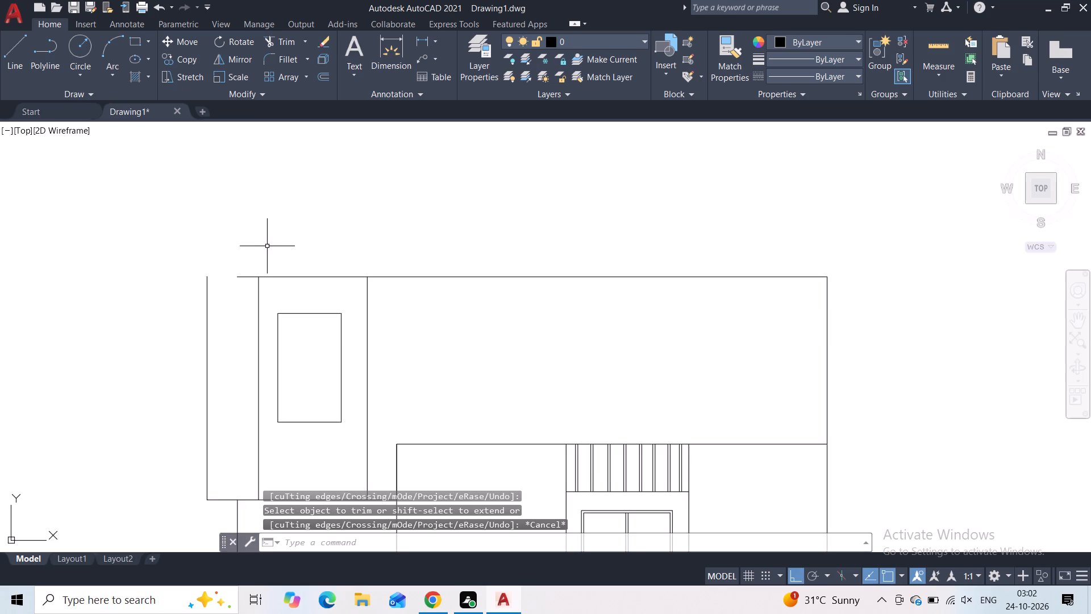
pyautogui.moveTo(269, 246); pyautogui.dragTo(254, 235, button='middle')
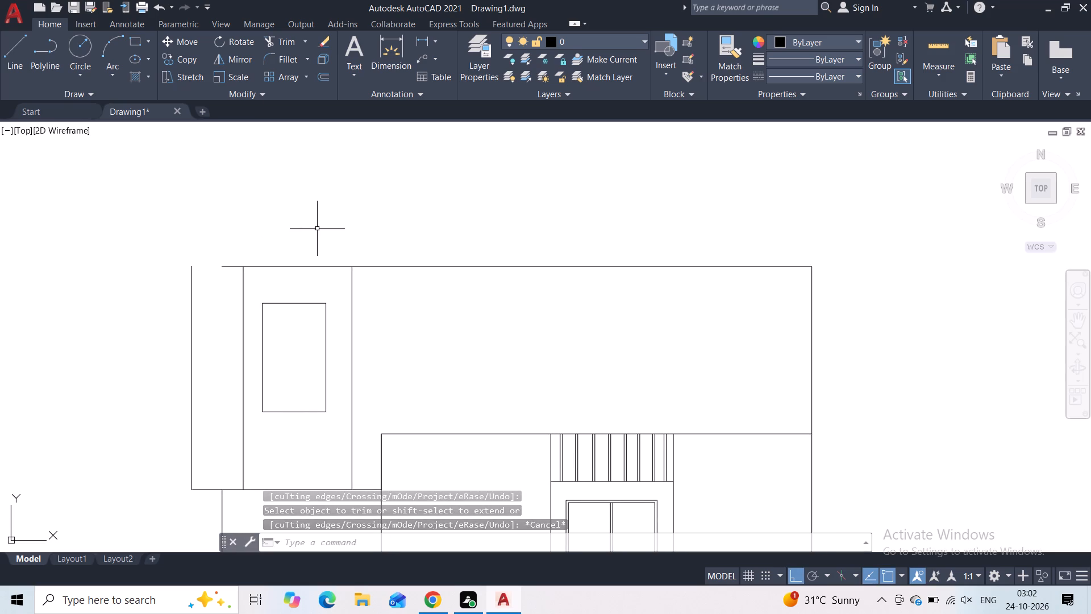
pyautogui.click(134, 43)
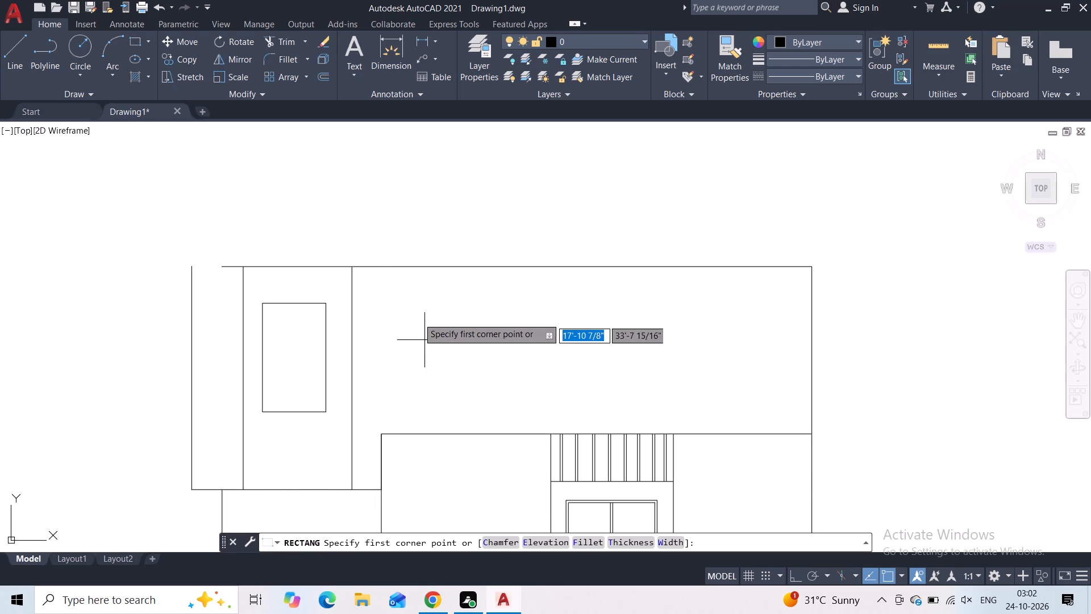
pyautogui.click(391, 294)
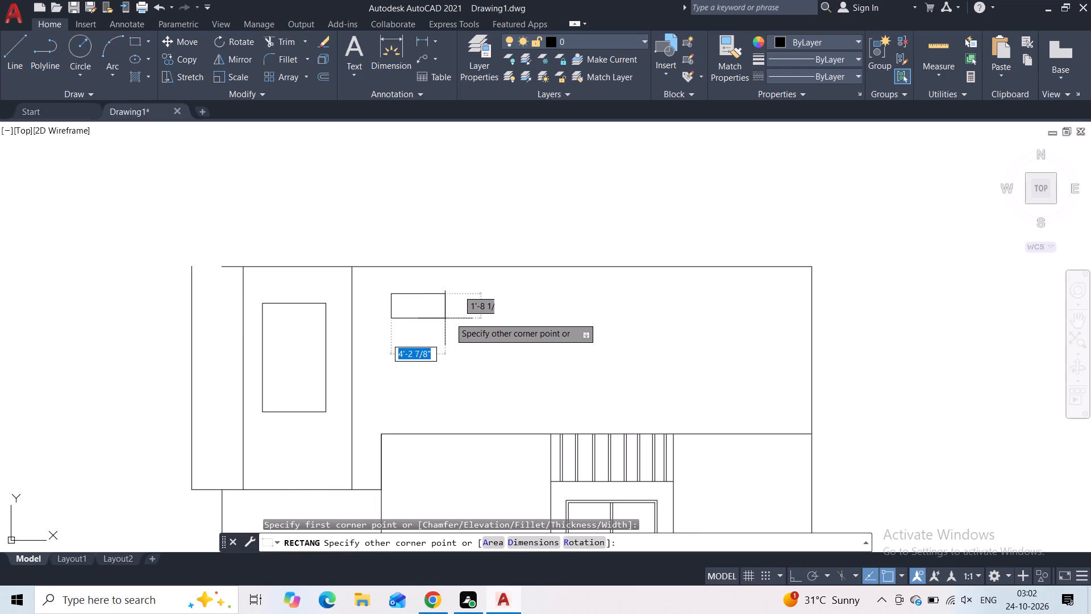
pyautogui.click(442, 318)
pyautogui.press('Escape')
# Offset the small rectangle 2" outward to form a frame.
pyautogui.moveTo(465, 306); pyautogui.dragTo(412, 305, button='middle')
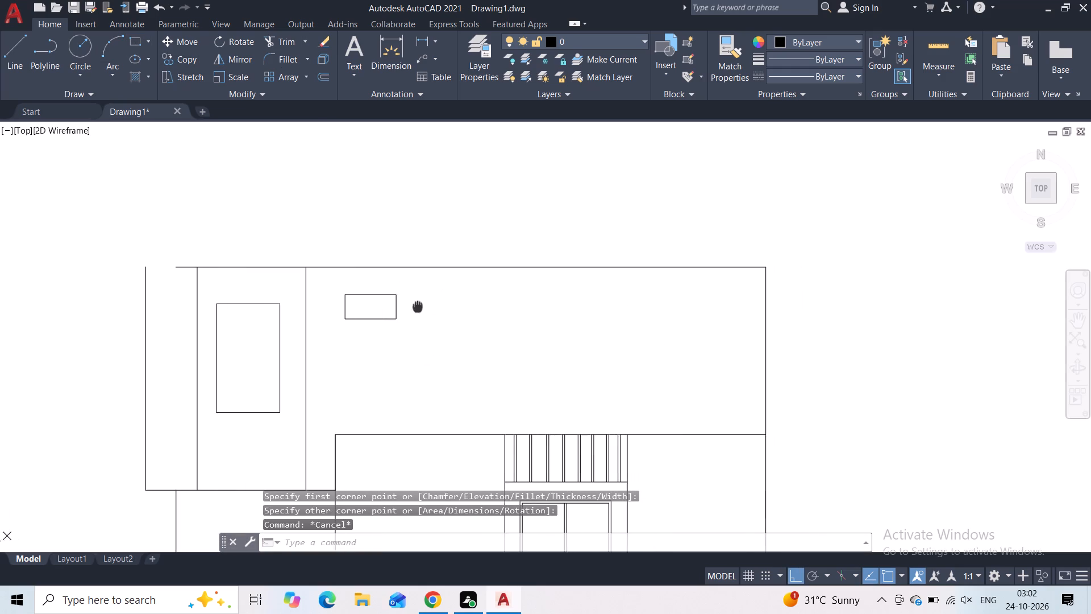
pyautogui.moveTo(412, 305); pyautogui.dragTo(405, 304, button='middle')
pyautogui.click(398, 292)
pyautogui.click(366, 313)
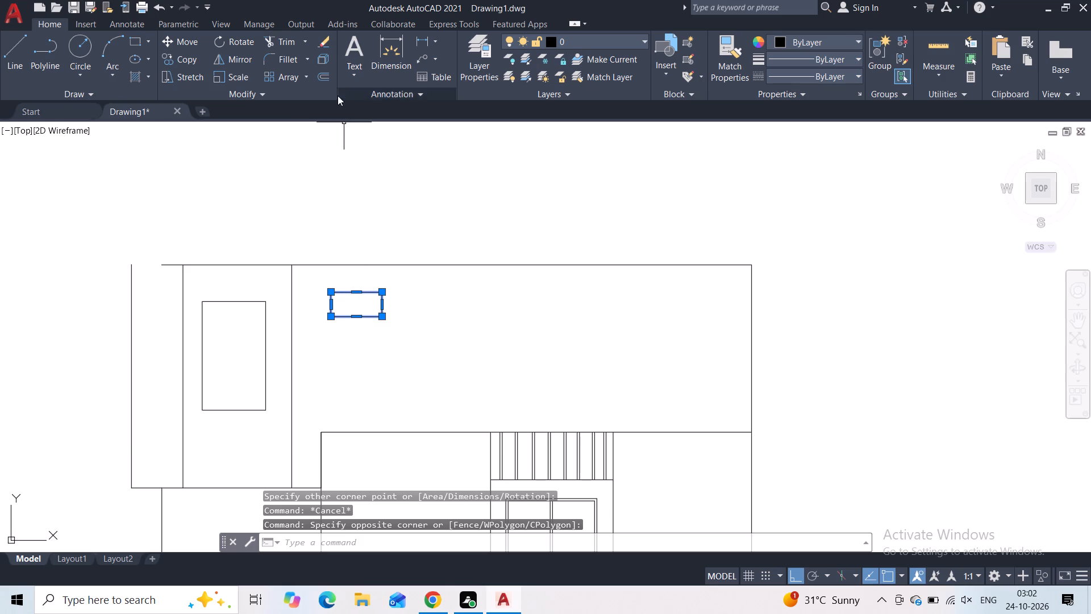
pyautogui.click(324, 79)
pyautogui.write('2"')
pyautogui.press('Return')
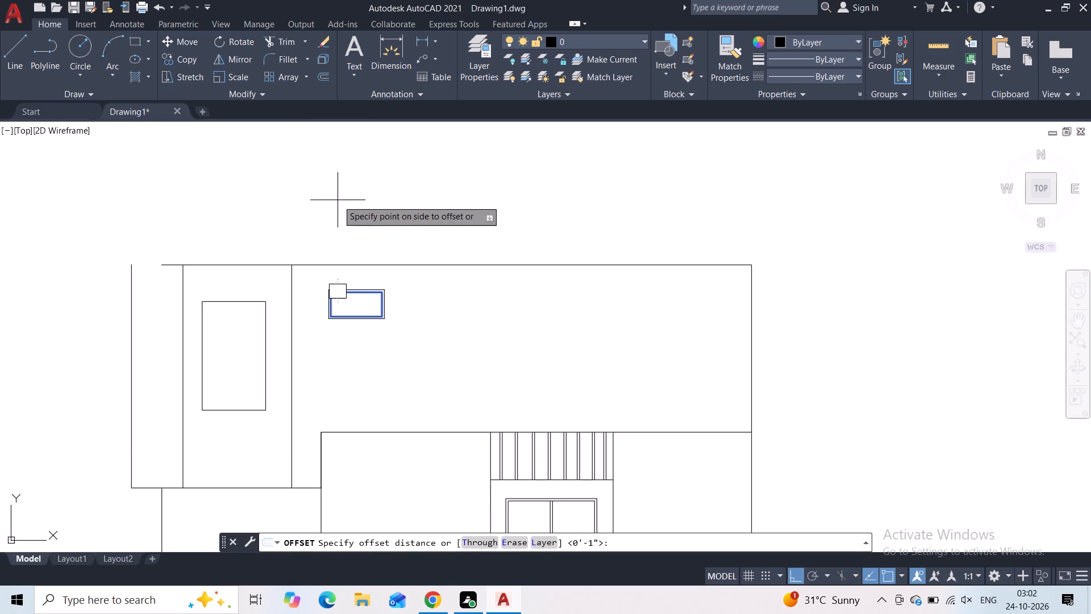
pyautogui.click(337, 200)
pyautogui.press('Escape')
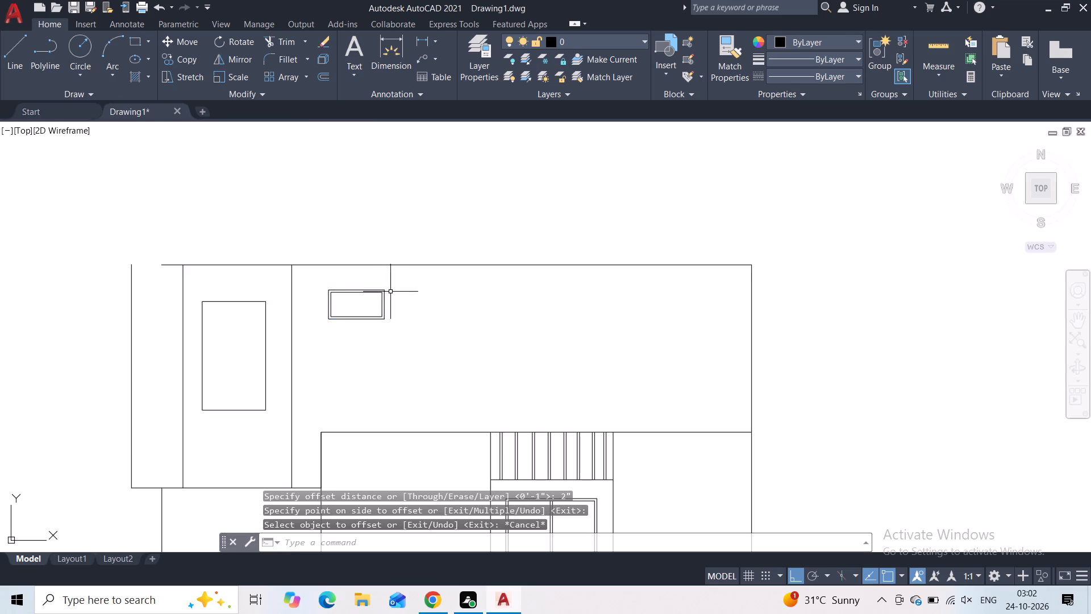
# Copy the divided window with its frames and surrounding rectangle into the upper block, about 13'-11" away at 77°, with Ortho off.
pyautogui.moveTo(472, 395); pyautogui.dragTo(373, 199, button='middle')
pyautogui.click(468, 285)
pyautogui.press('Escape')
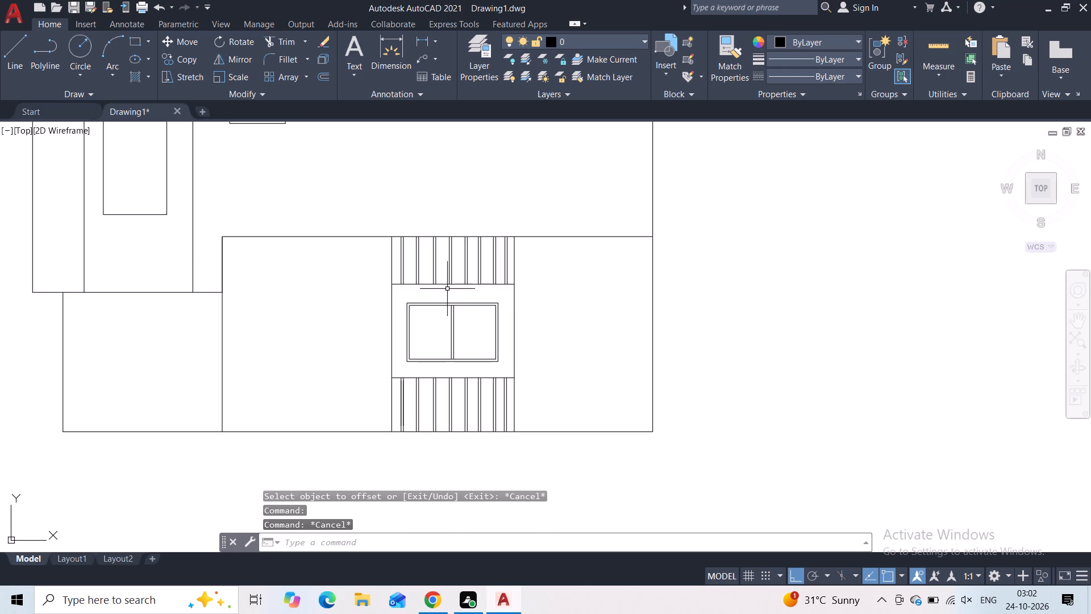
pyautogui.click(458, 283)
pyautogui.click(483, 298)
pyautogui.click(454, 330)
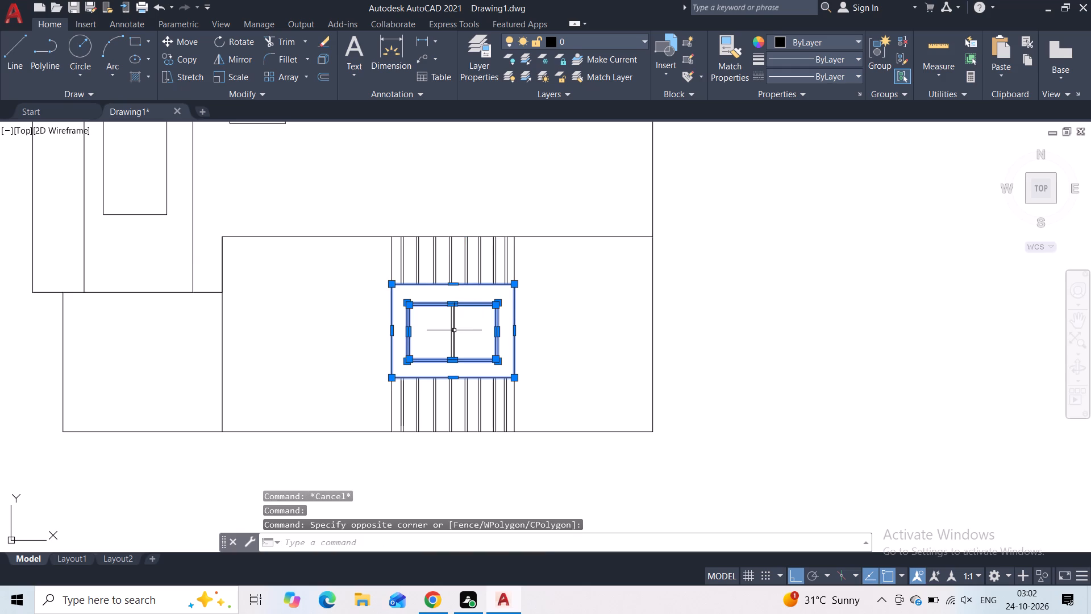
pyautogui.click(461, 318)
pyautogui.click(447, 322)
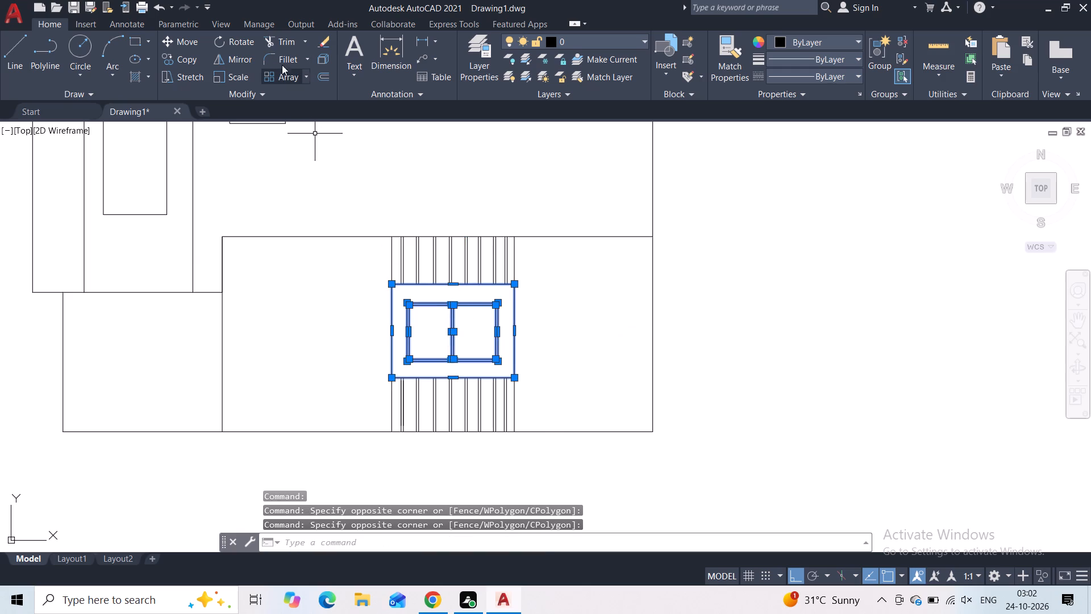
pyautogui.click(188, 56)
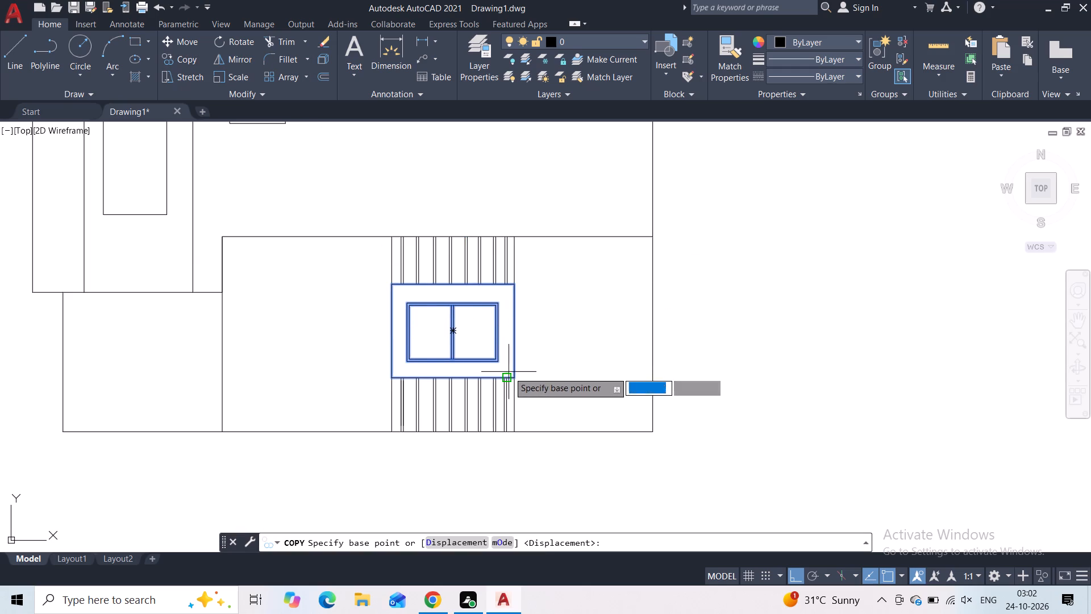
pyautogui.click(513, 375)
pyautogui.moveTo(515, 243); pyautogui.dragTo(476, 363, button='middle')
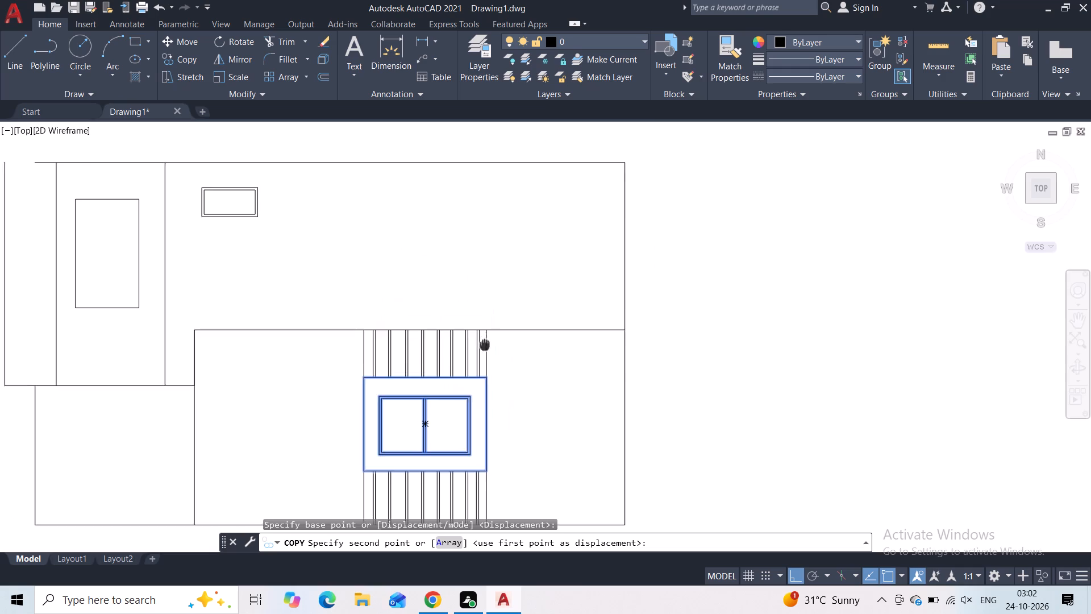
pyautogui.moveTo(476, 363); pyautogui.dragTo(476, 365, button='middle')
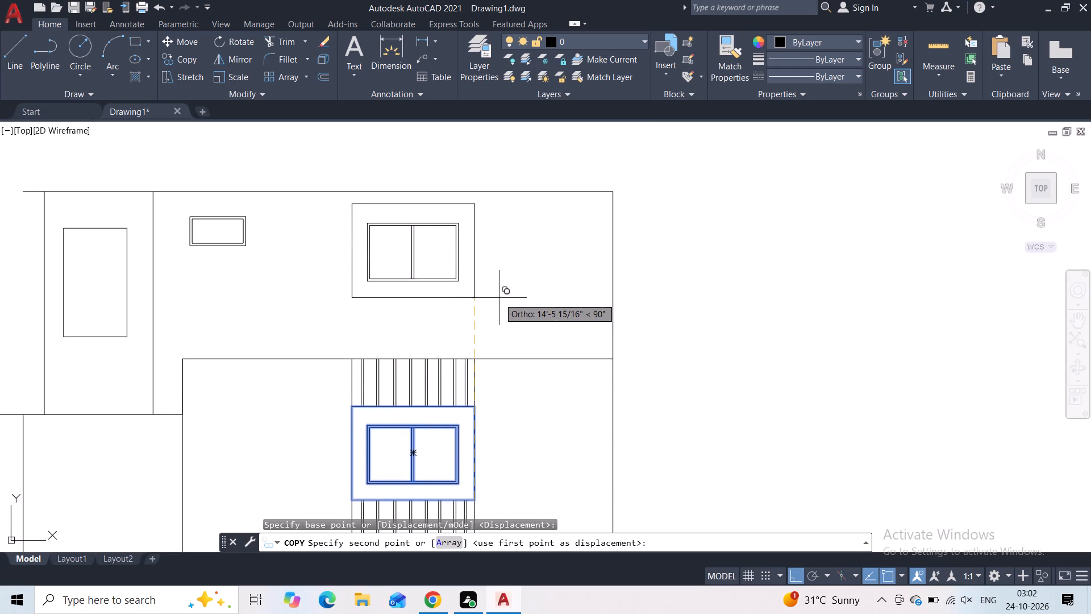
pyautogui.hotkey('ctrl', 'F8')
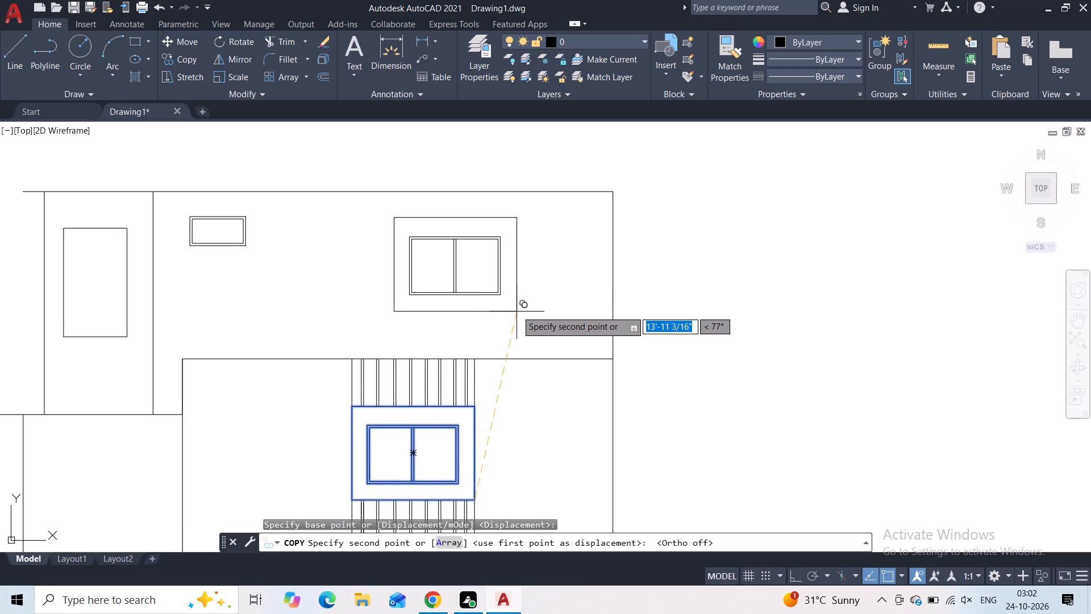
pyautogui.click(517, 310)
pyautogui.press('Escape')
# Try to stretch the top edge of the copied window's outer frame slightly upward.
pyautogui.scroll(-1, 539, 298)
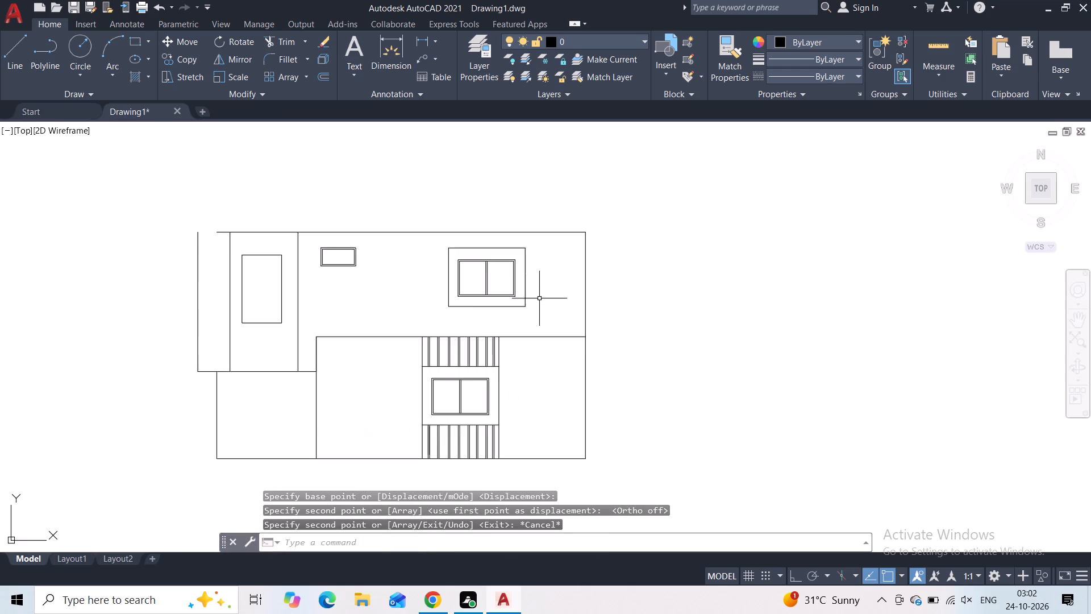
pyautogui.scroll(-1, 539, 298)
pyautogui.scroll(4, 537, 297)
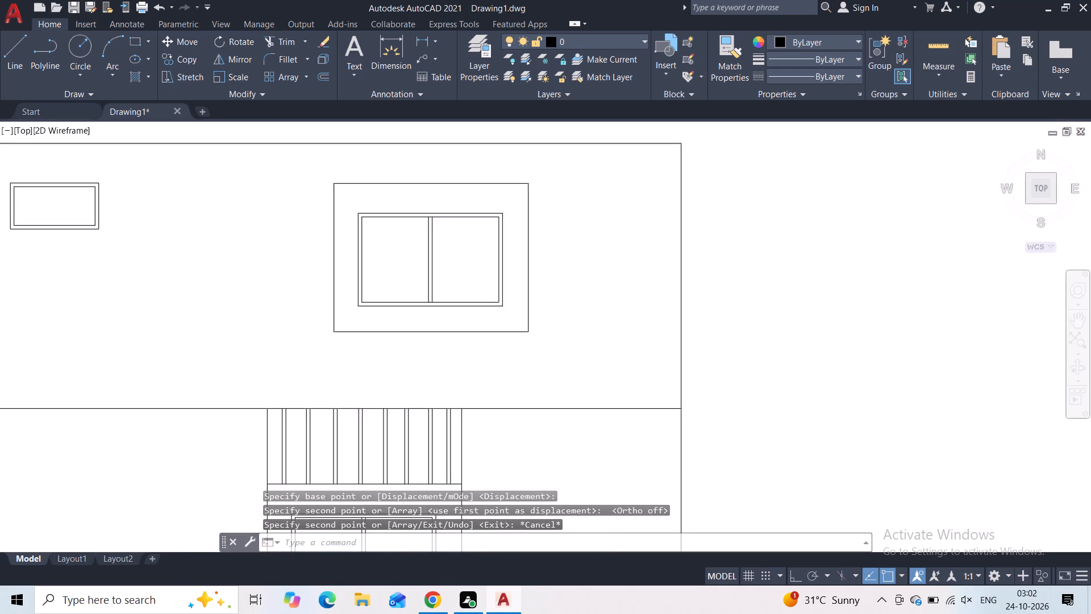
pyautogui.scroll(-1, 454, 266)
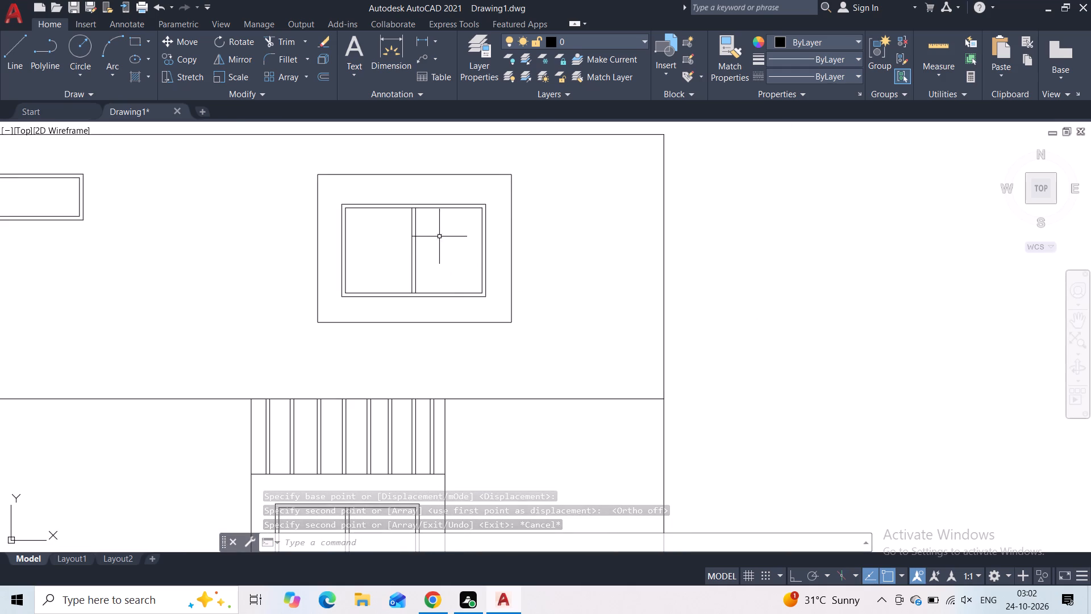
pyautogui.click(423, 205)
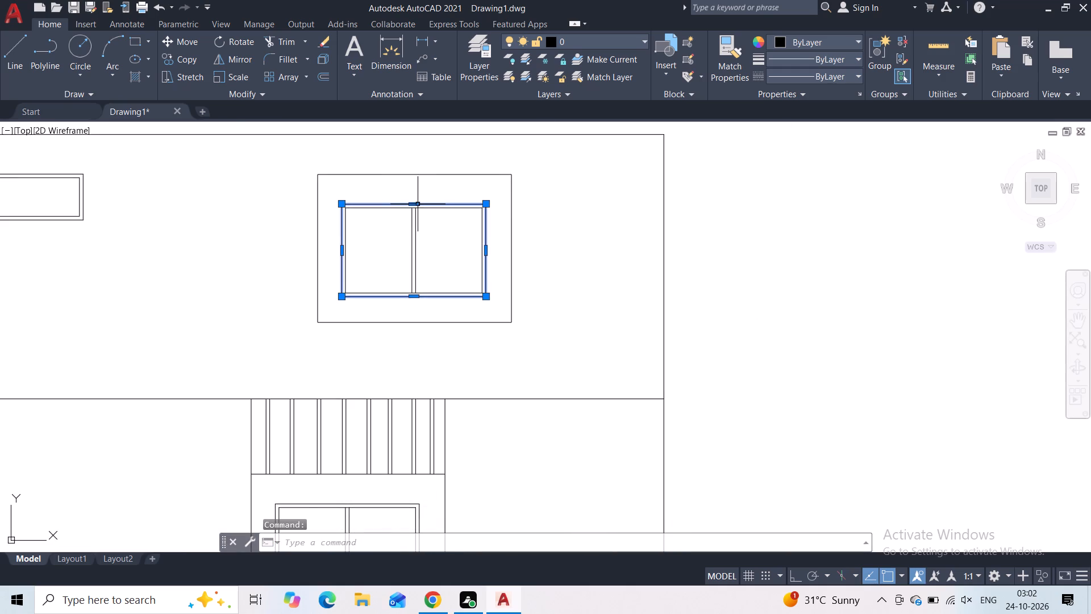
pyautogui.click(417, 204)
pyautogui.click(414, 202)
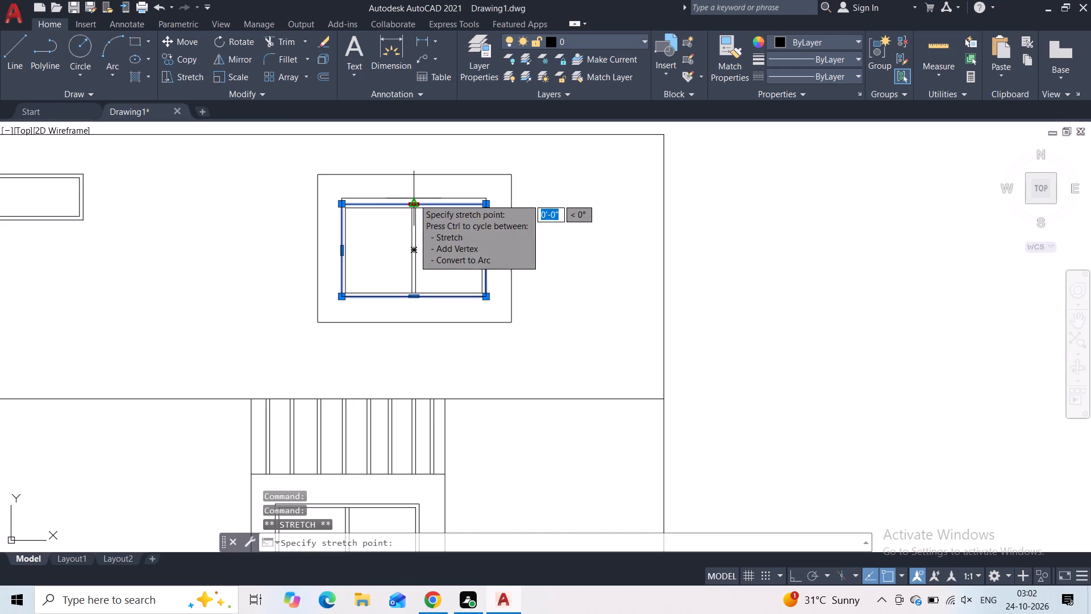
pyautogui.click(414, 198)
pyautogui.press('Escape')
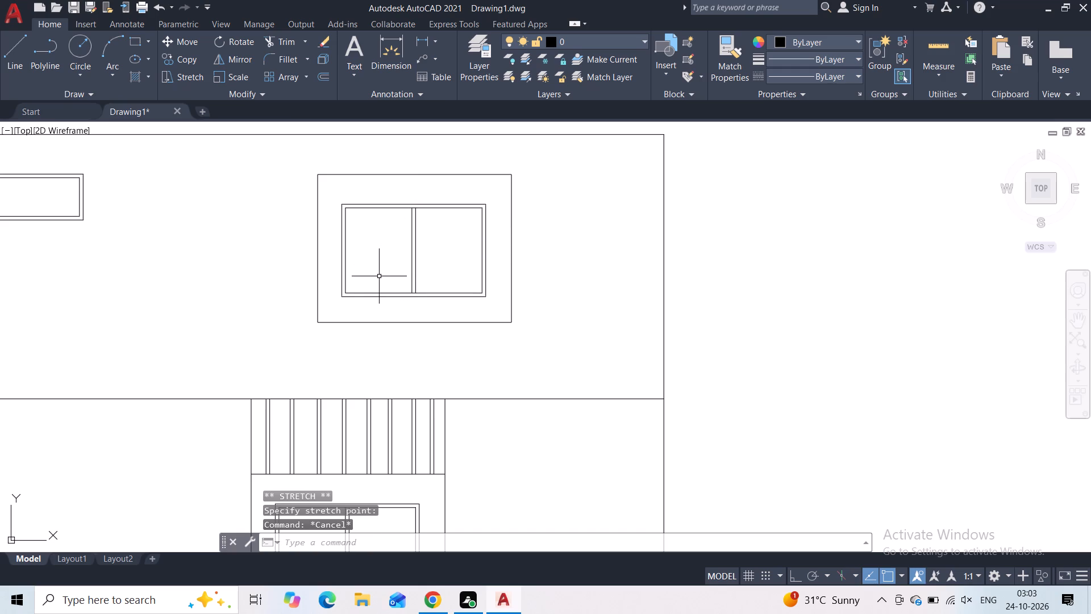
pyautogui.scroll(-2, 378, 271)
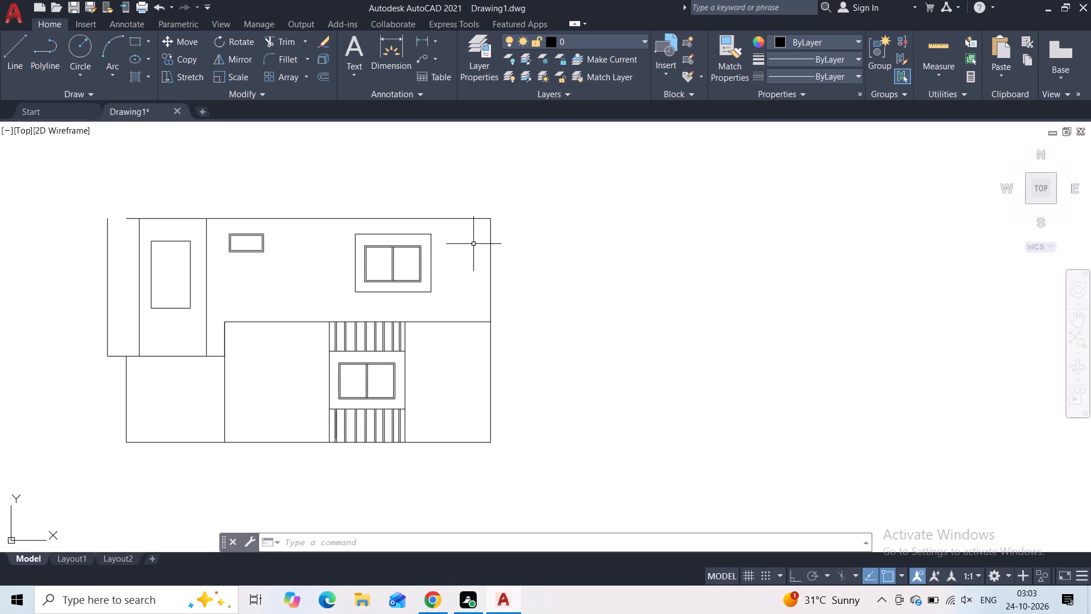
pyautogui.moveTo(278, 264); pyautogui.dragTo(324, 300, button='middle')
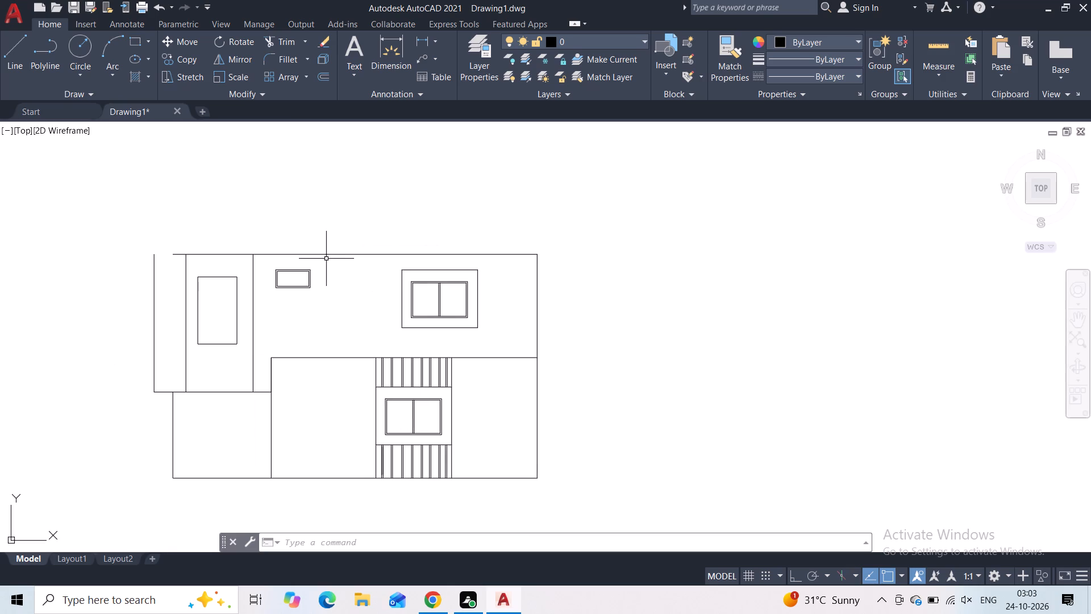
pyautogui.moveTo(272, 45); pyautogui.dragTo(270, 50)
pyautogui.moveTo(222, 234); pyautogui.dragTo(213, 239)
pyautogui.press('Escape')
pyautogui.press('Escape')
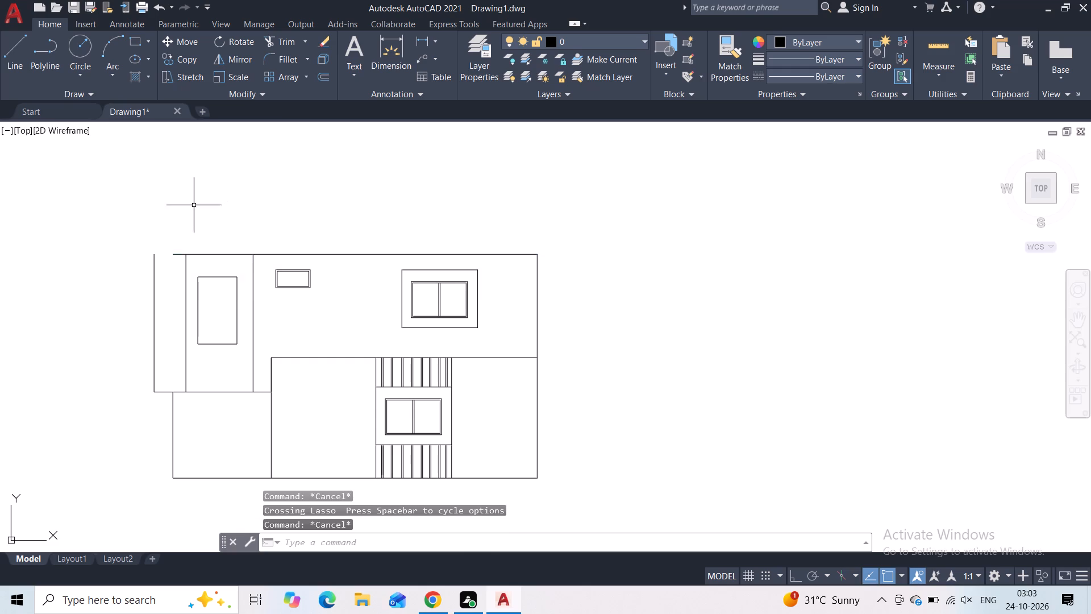
# Stretch the left end of the upper block's top edge back to the second inner vertical line.
pyautogui.click(180, 256)
pyautogui.click(174, 255)
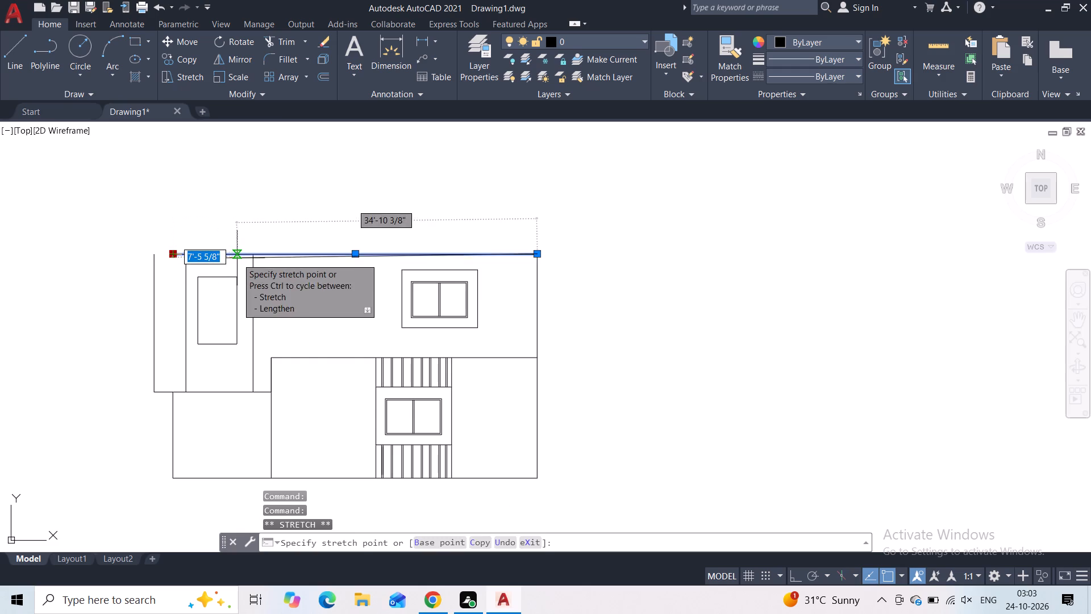
pyautogui.click(250, 258)
pyautogui.press('Escape')
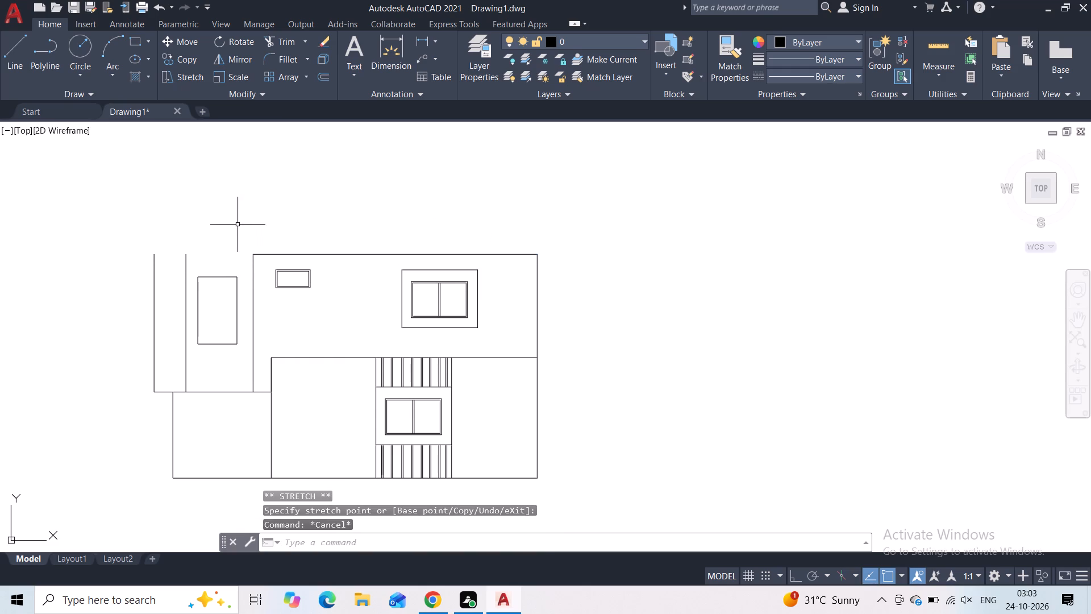
# With Ortho on, draw a 12' vertical line upward from the top of the upper block's leftmost edge.
pyautogui.moveTo(238, 225); pyautogui.dragTo(259, 259, button='middle')
pyautogui.scroll(1, 255, 255)
pyautogui.click(8, 60)
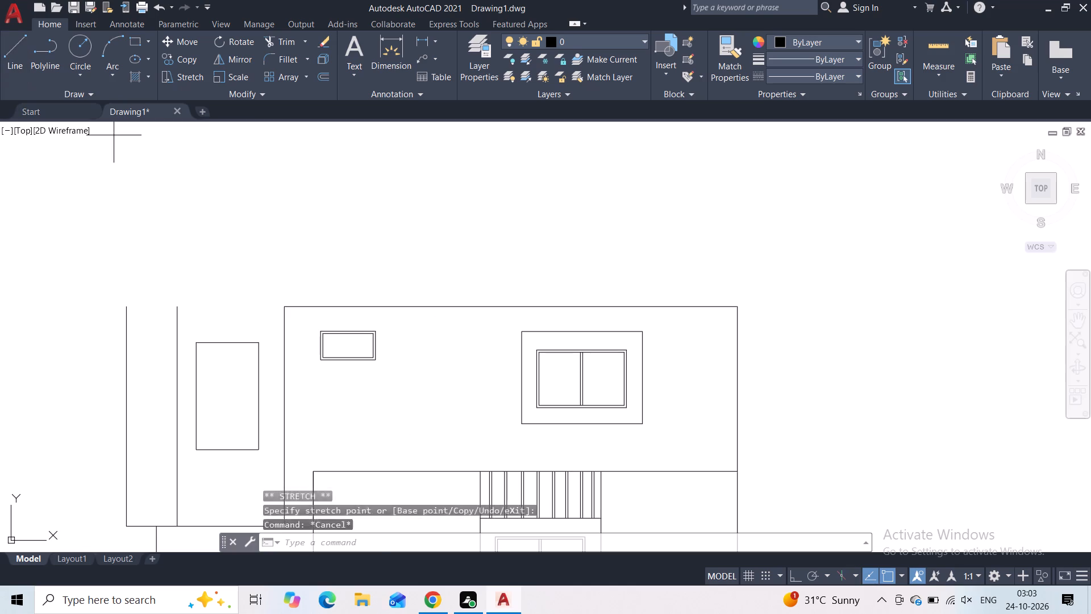
pyautogui.click(125, 303)
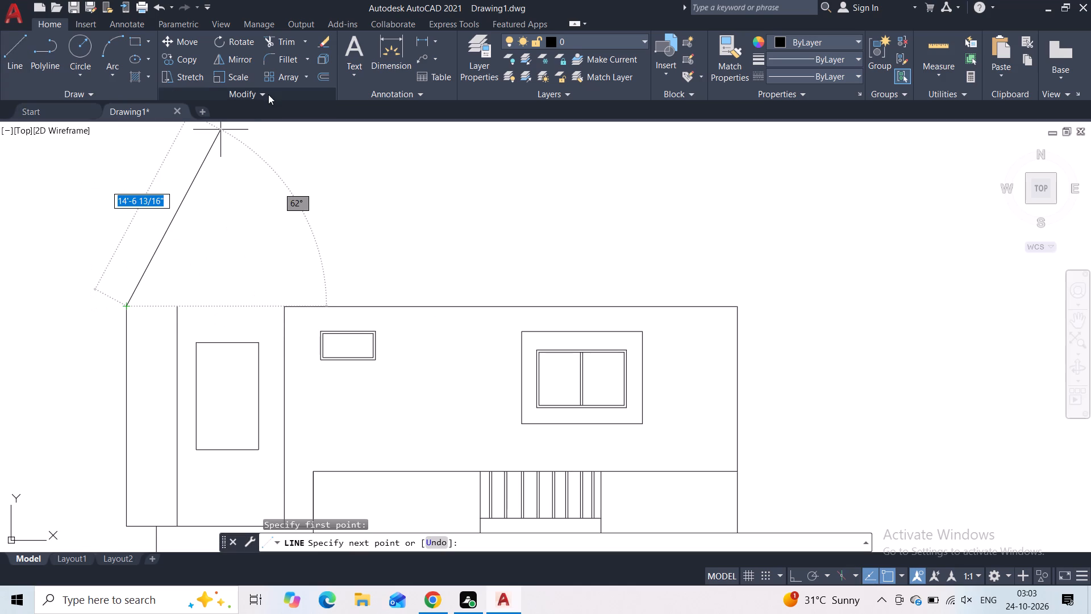
pyautogui.hotkey('ctrl', 'F8')
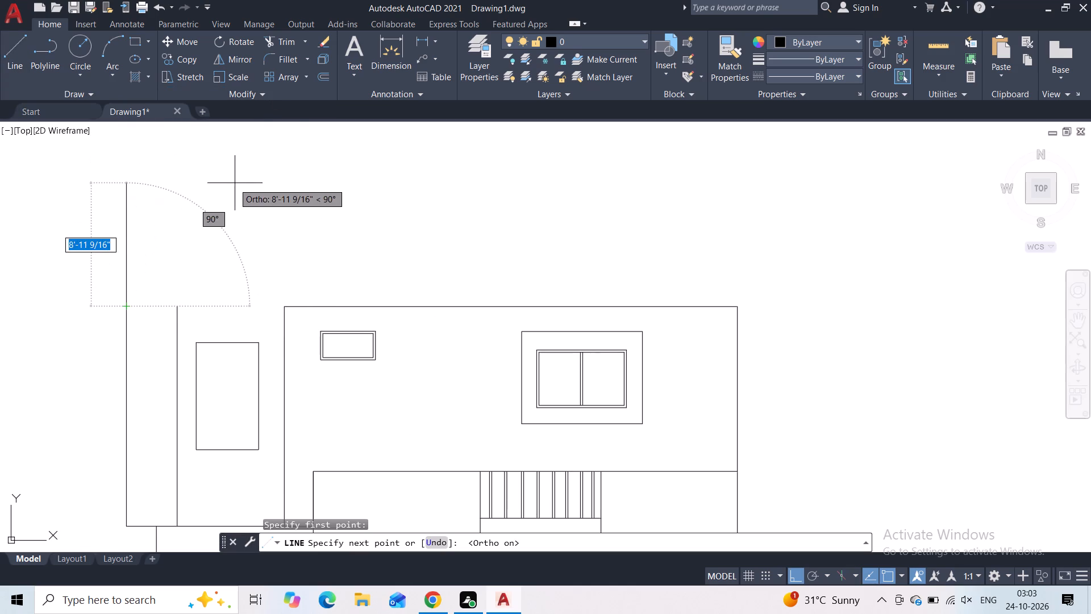
pyautogui.write('12')
pyautogui.press("'")
pyautogui.press('Return')
pyautogui.press('`')
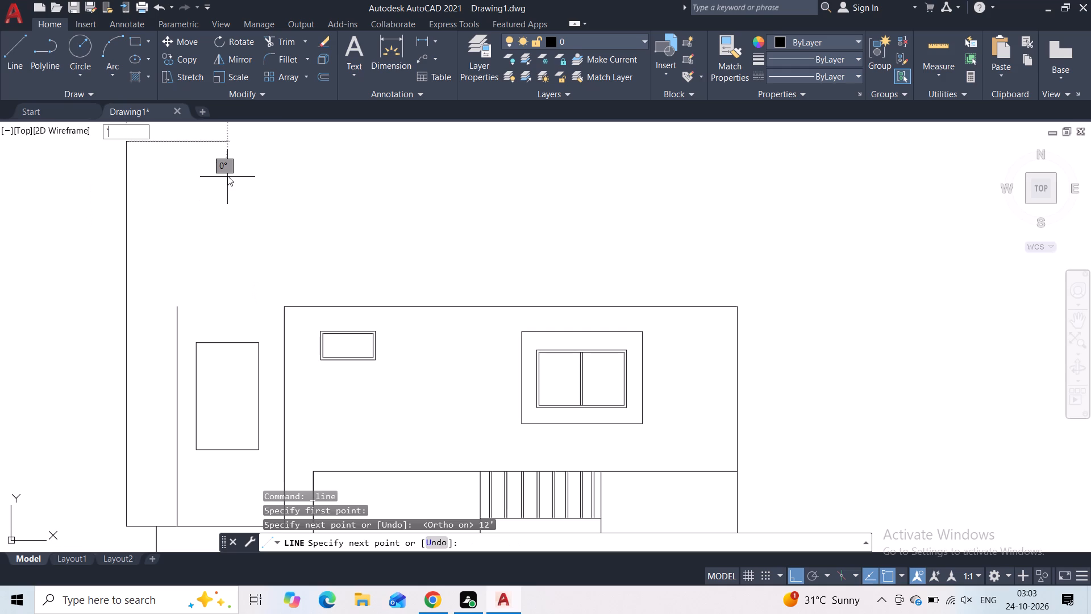
pyautogui.scroll(-1, 206, 174)
pyautogui.press('Escape')
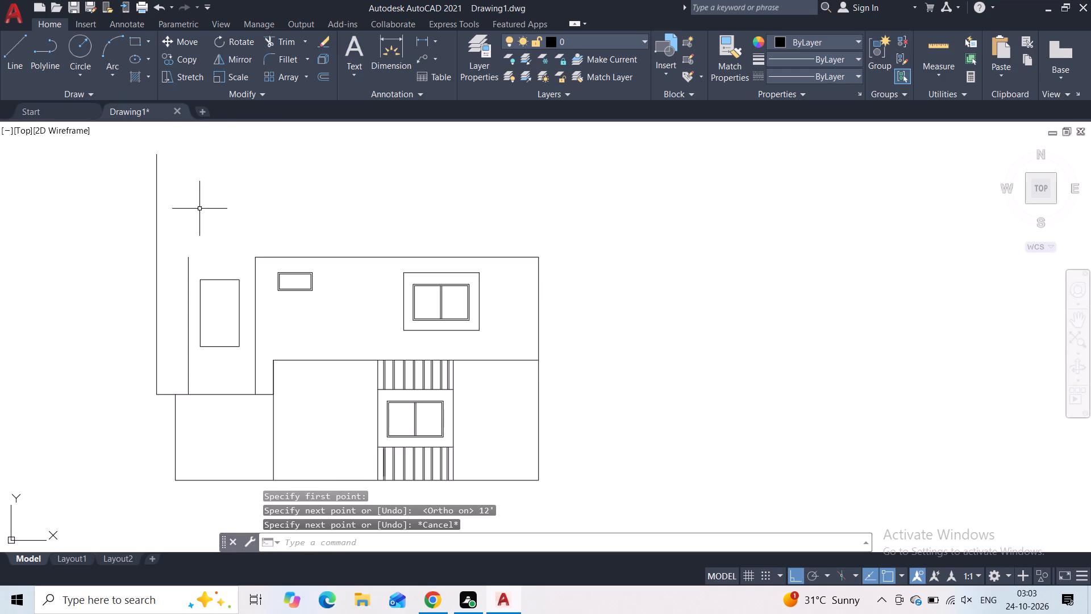
# Draw a 12' vertical line upward from the top of the first inner vertical line.
pyautogui.press('space')
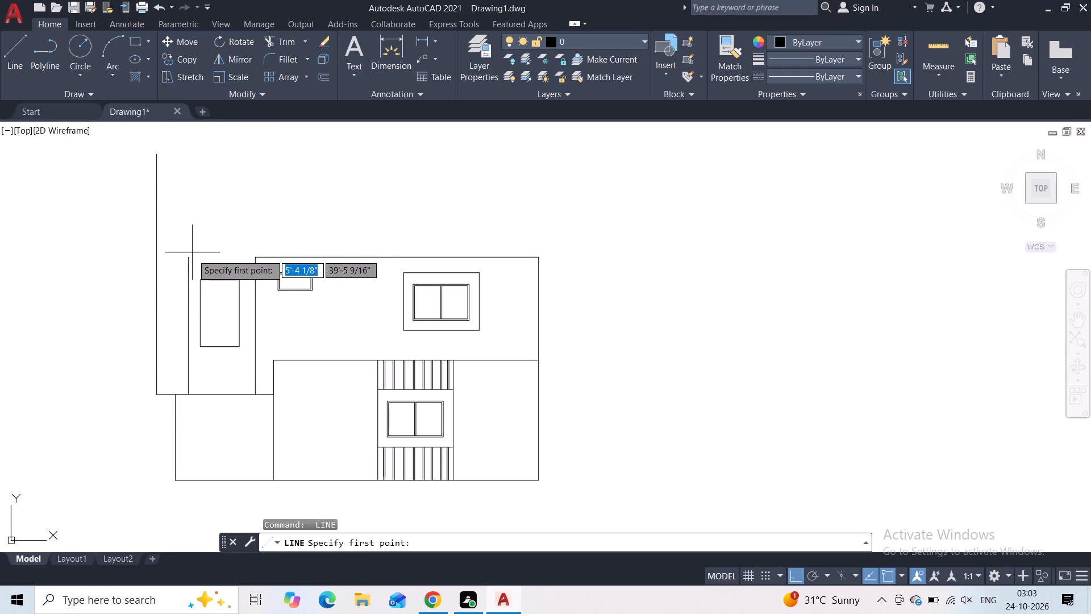
pyautogui.click(190, 256)
pyautogui.write('12')
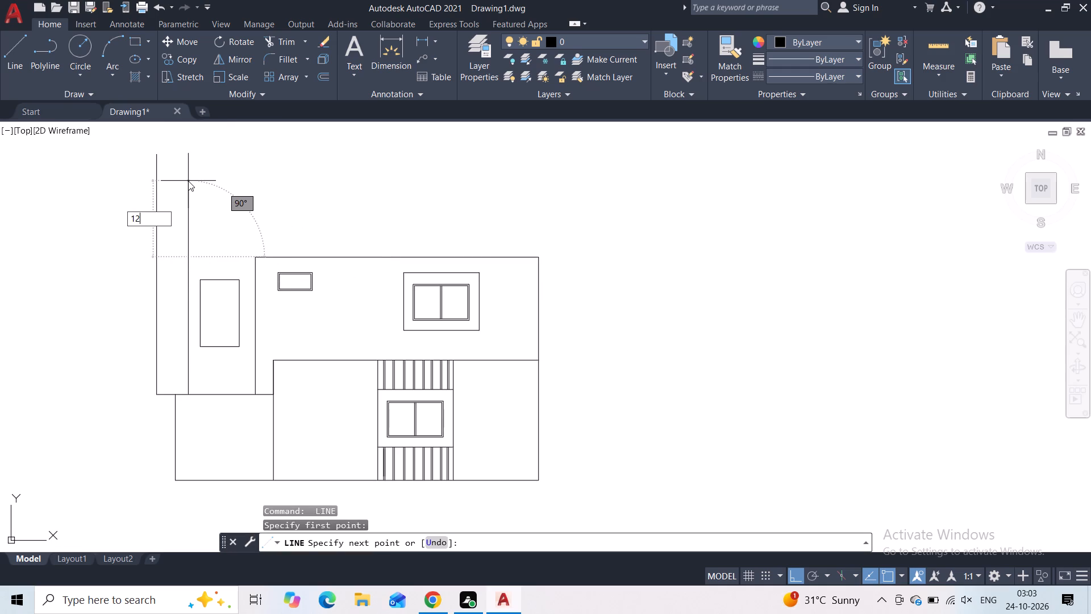
pyautogui.press("'")
pyautogui.press('Return')
pyautogui.press('Escape')
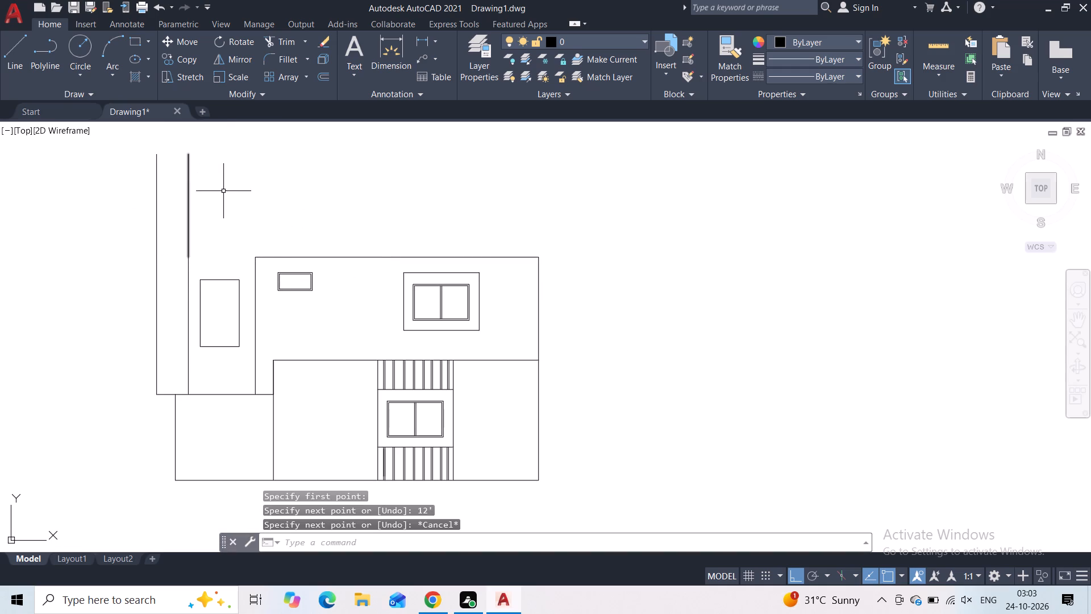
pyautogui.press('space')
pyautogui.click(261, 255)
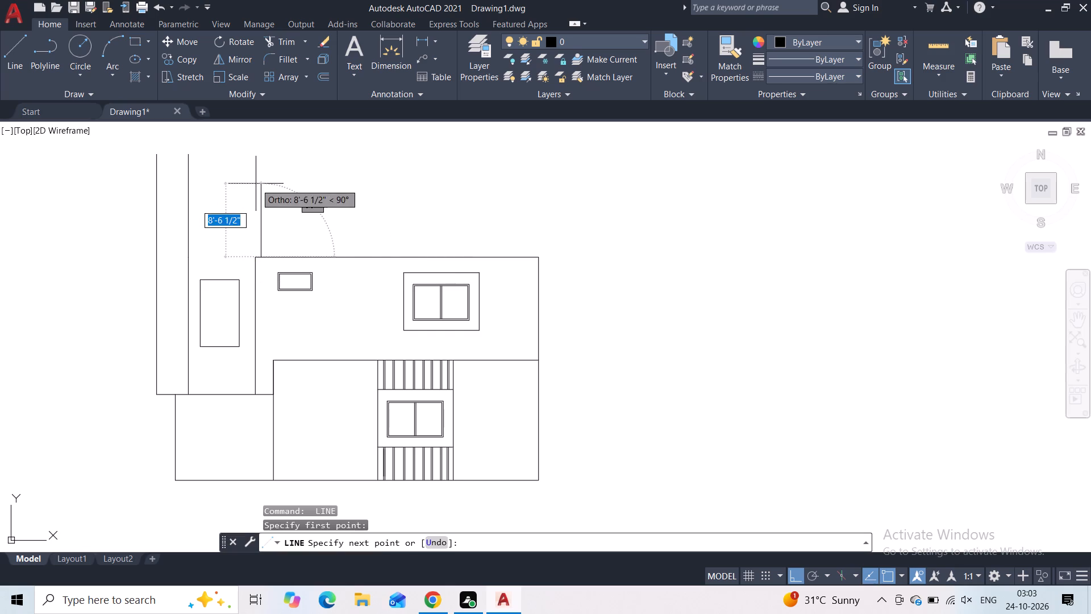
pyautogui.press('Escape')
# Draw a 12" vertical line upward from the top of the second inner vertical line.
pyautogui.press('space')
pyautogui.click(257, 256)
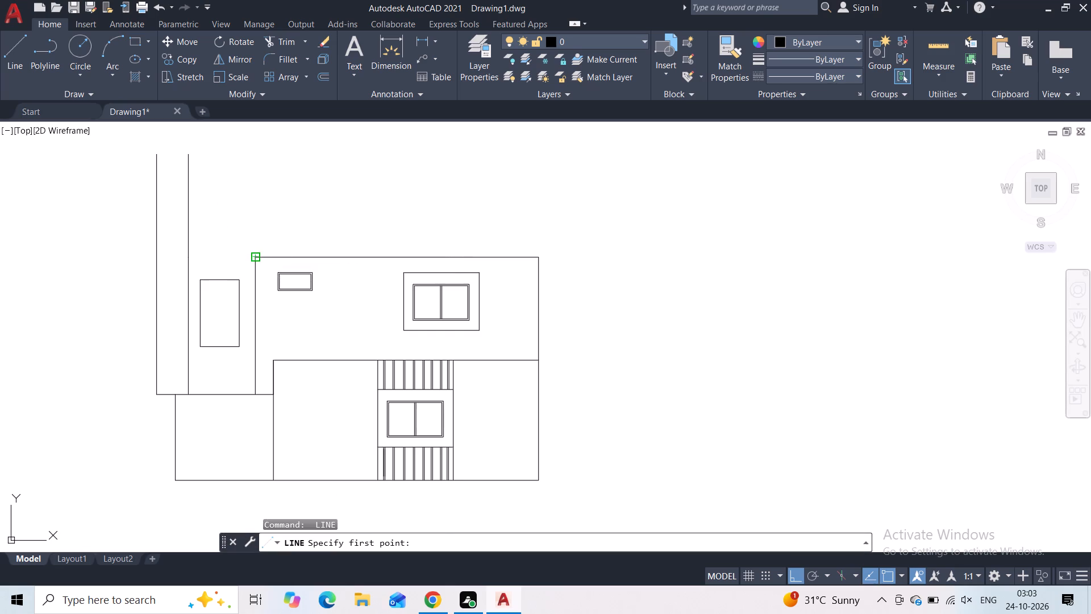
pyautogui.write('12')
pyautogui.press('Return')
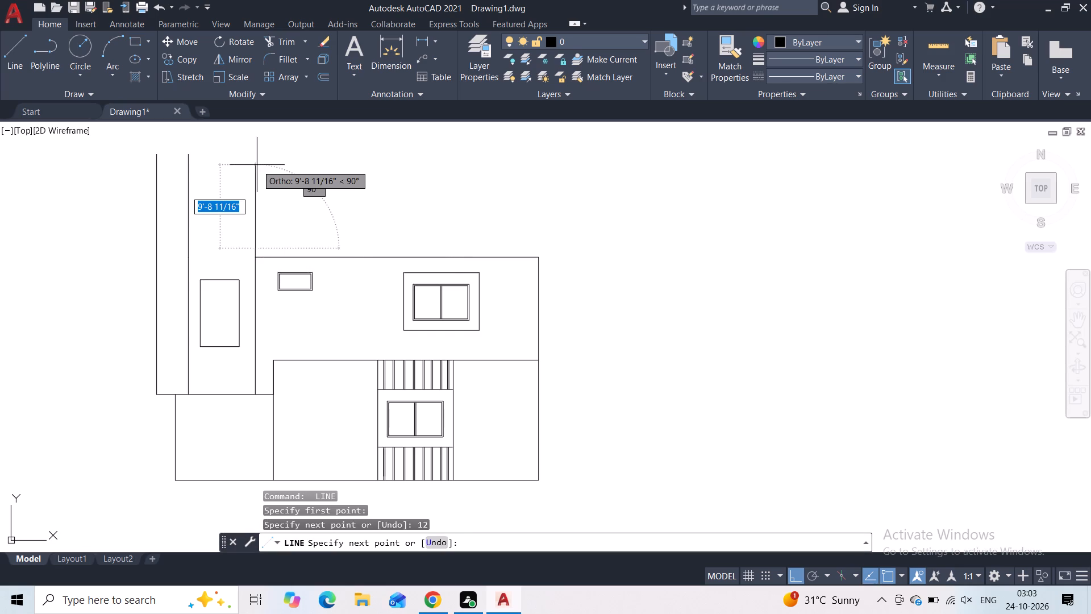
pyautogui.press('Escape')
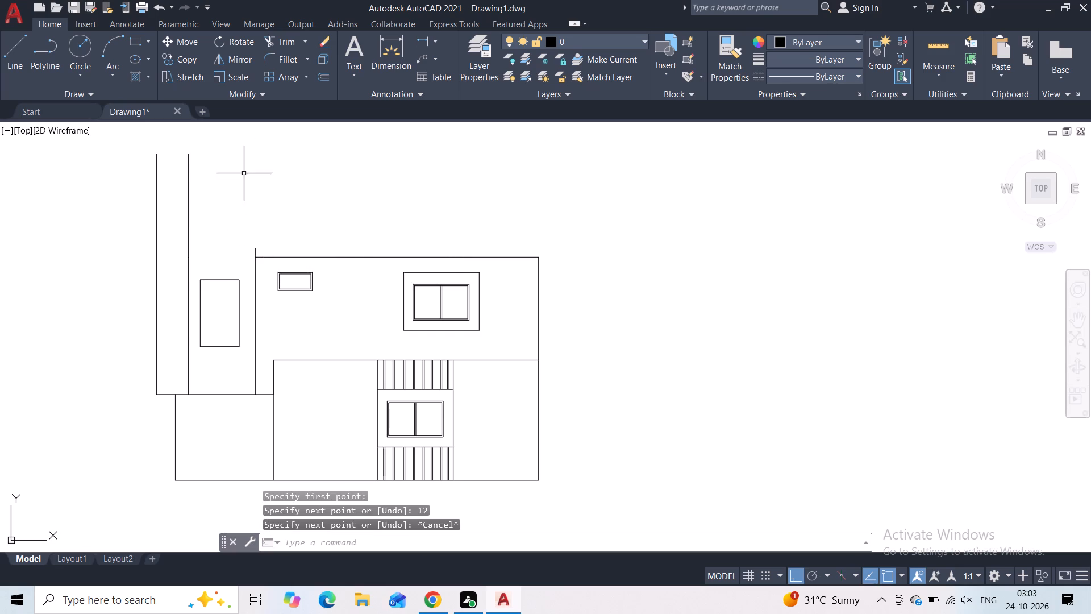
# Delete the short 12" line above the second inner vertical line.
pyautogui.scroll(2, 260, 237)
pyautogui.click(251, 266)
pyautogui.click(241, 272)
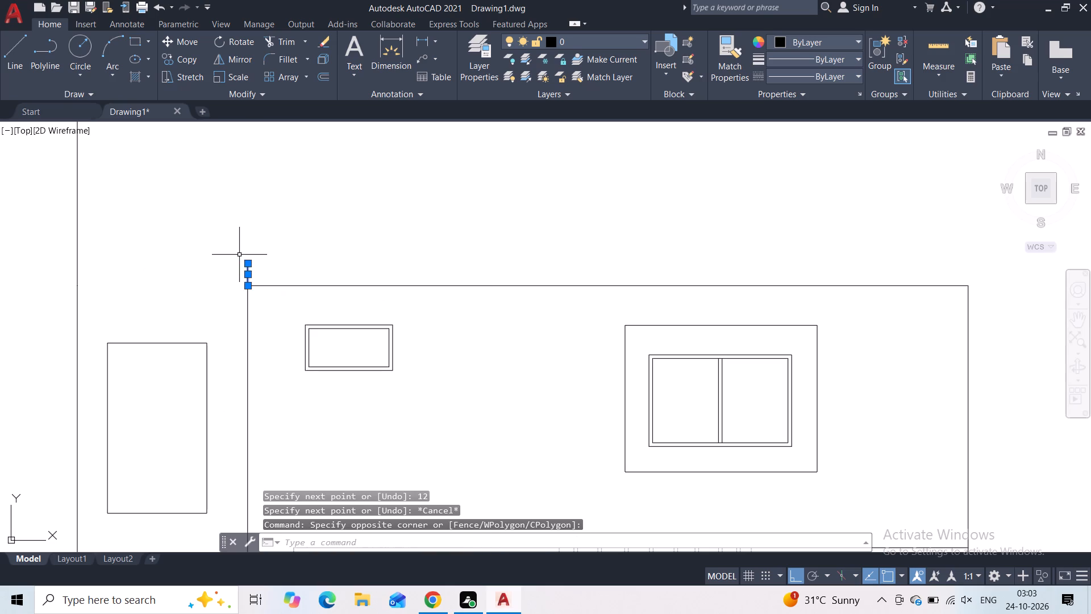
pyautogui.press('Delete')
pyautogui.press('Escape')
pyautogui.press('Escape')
# Draw a 12' vertical line upward from the top of the second inner vertical line.
pyautogui.click(30, 60)
pyautogui.click(19, 61)
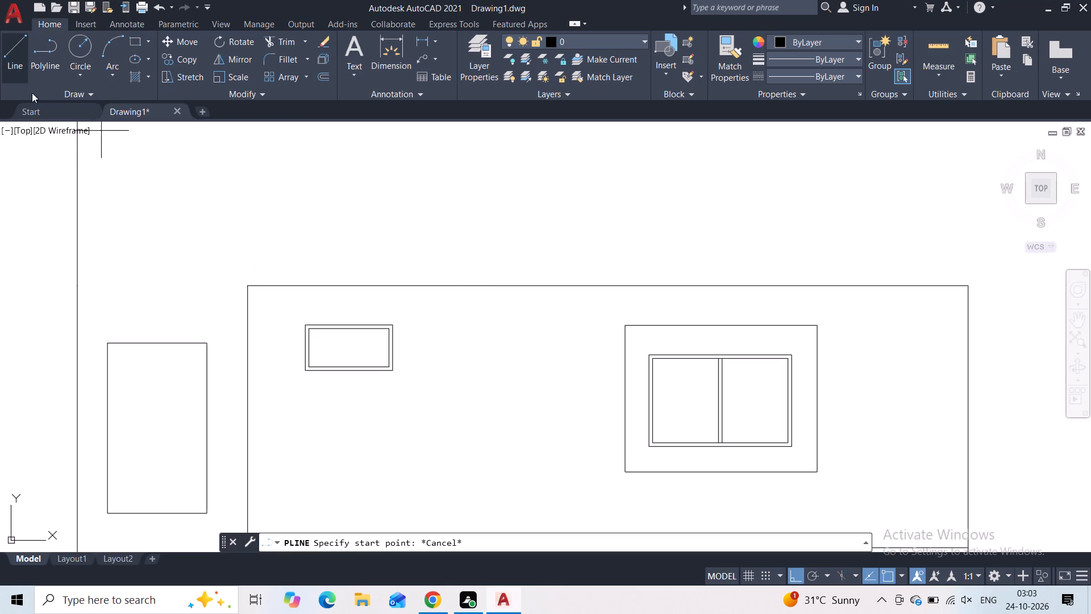
pyautogui.click(247, 288)
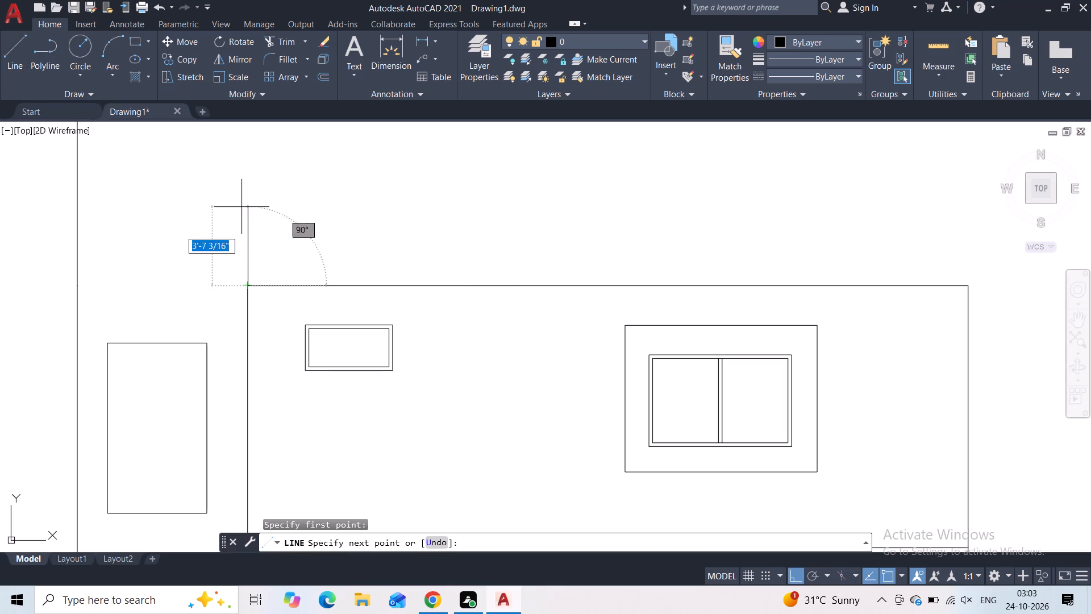
pyautogui.write('12')
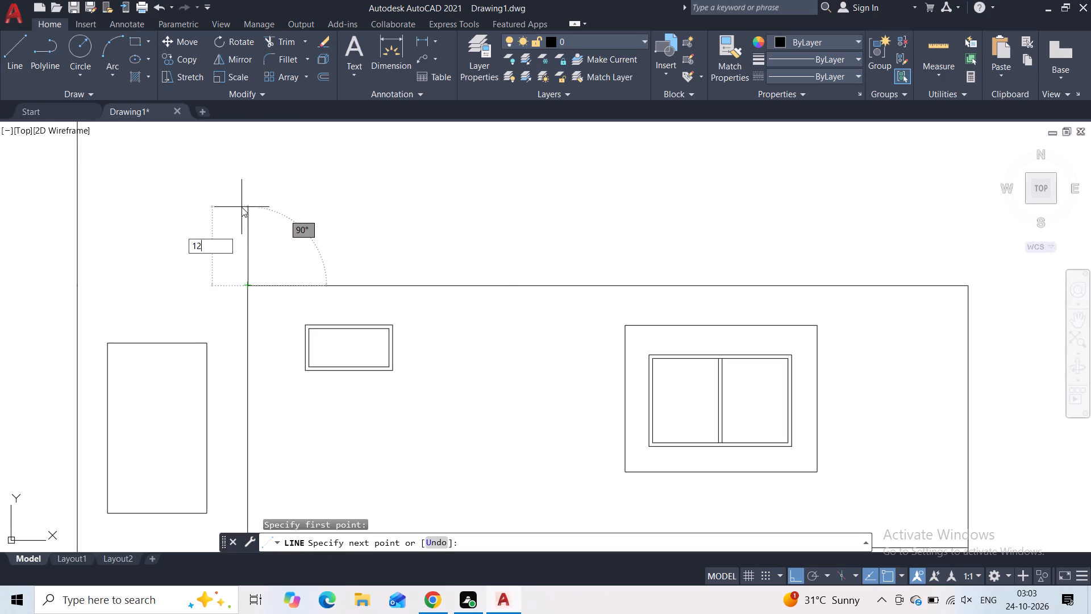
pyautogui.press("'")
pyautogui.press('Return')
pyautogui.press('Escape')
# Draw a 12' vertical line upward from the right end of the upper block's top edge.
pyautogui.scroll(-4, 269, 177)
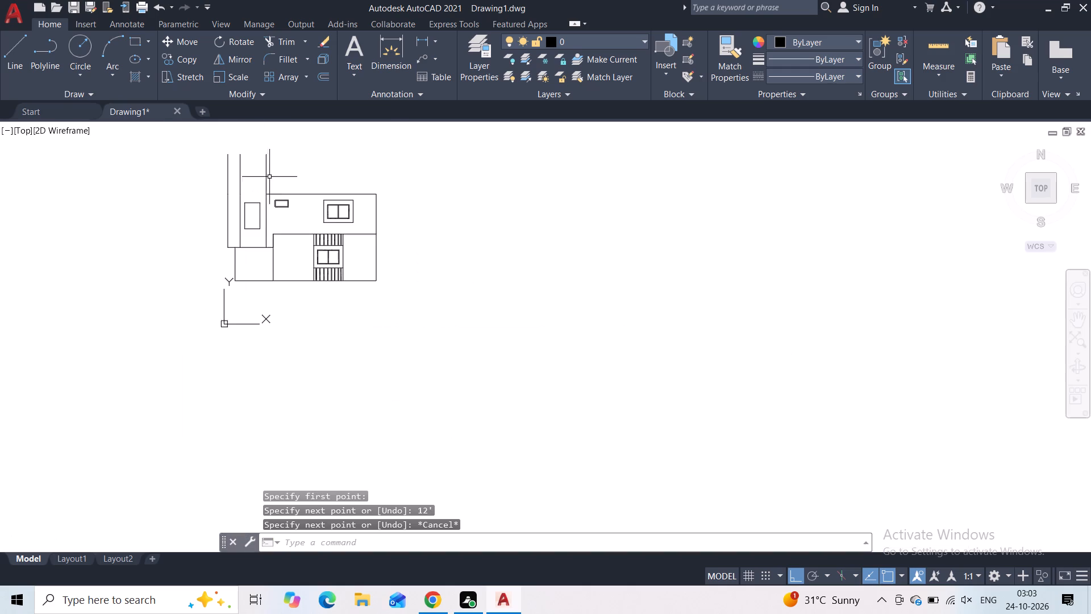
pyautogui.moveTo(273, 175); pyautogui.dragTo(280, 217, button='middle')
pyautogui.scroll(2, 276, 215)
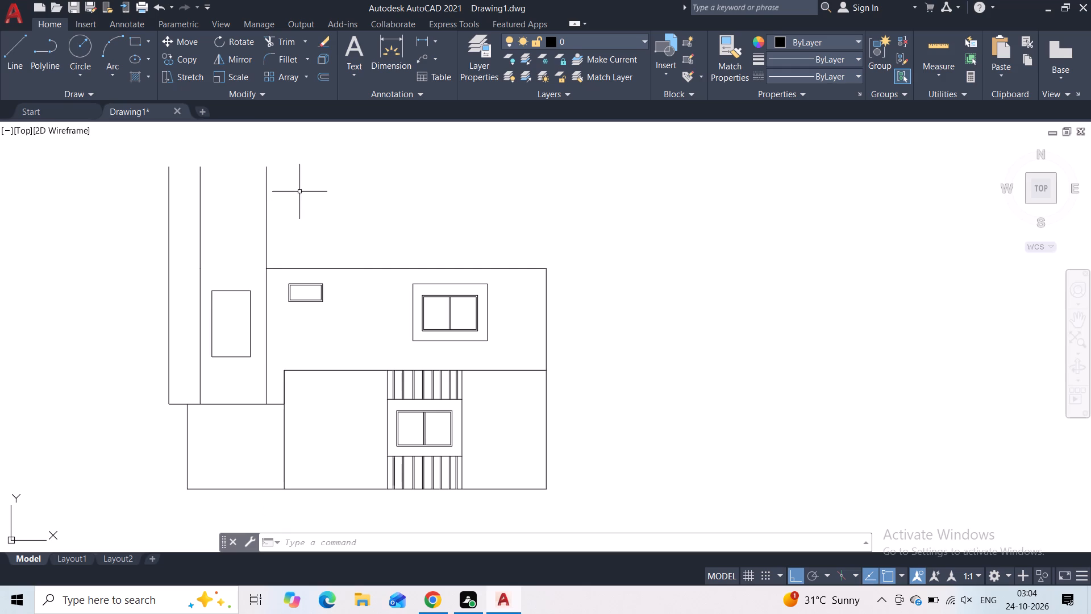
pyautogui.press('space')
pyautogui.click(548, 267)
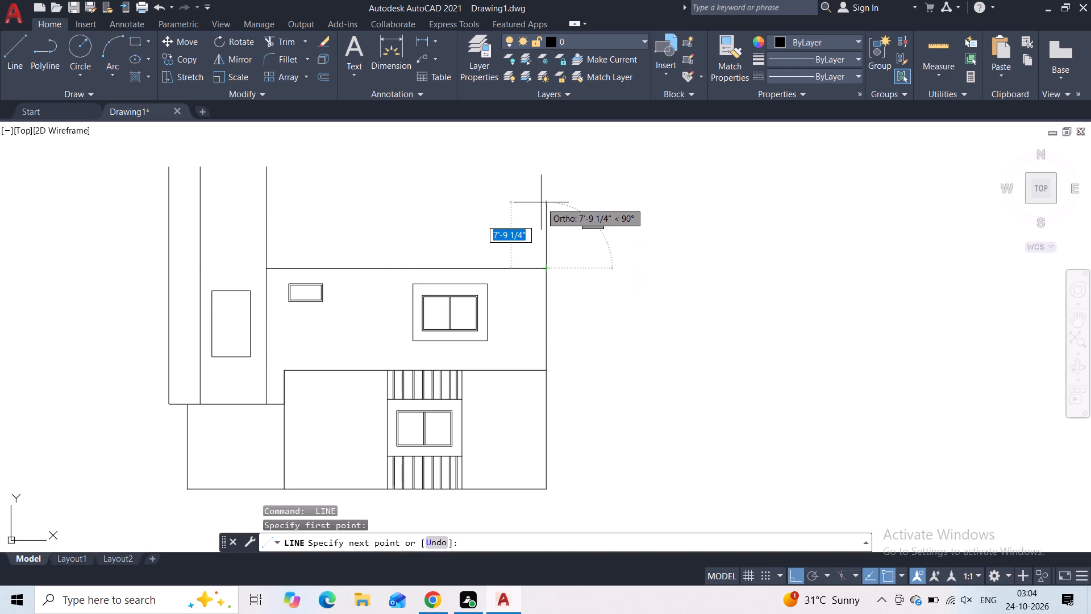
pyautogui.write("12'")
pyautogui.press('Return')
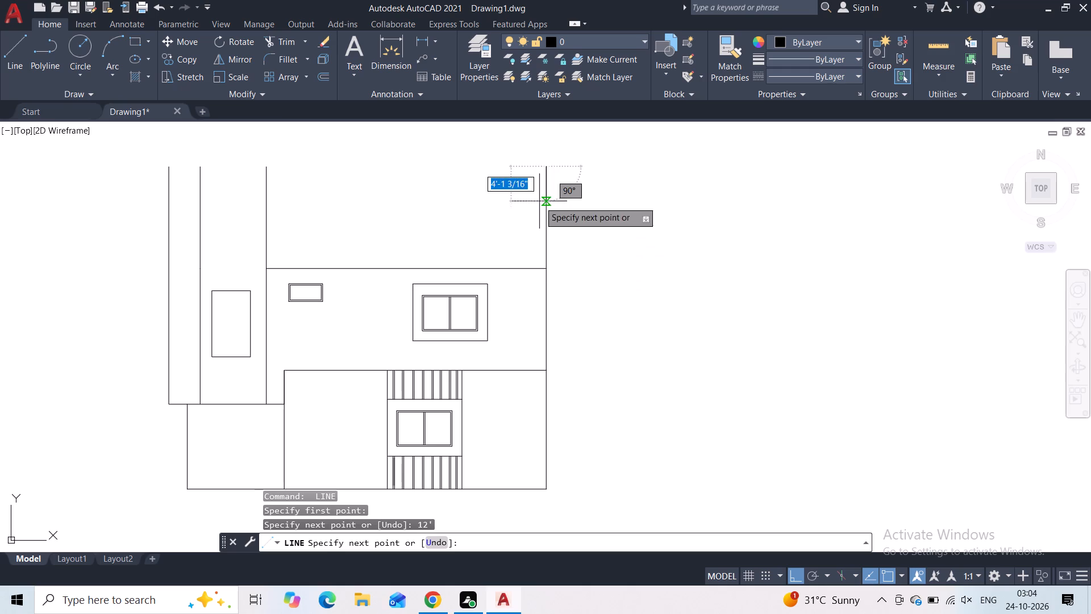
pyautogui.press('Escape')
# Copy the tall rectangle between the two inner vertical lines about 13' straight up into the new storey.
pyautogui.moveTo(484, 177); pyautogui.dragTo(503, 216, button='middle')
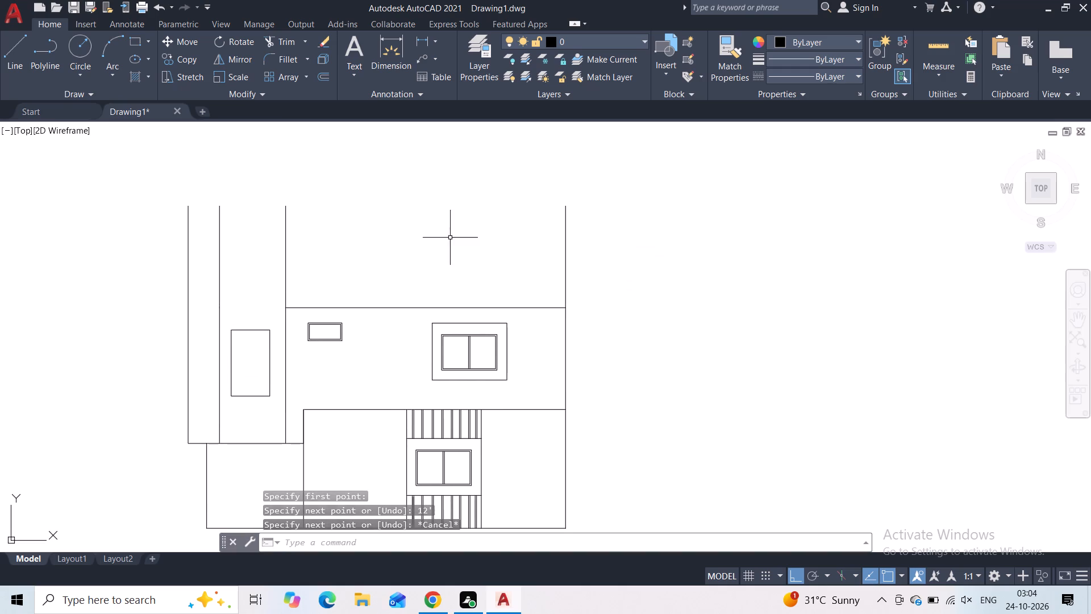
pyautogui.click(267, 325)
pyautogui.click(245, 379)
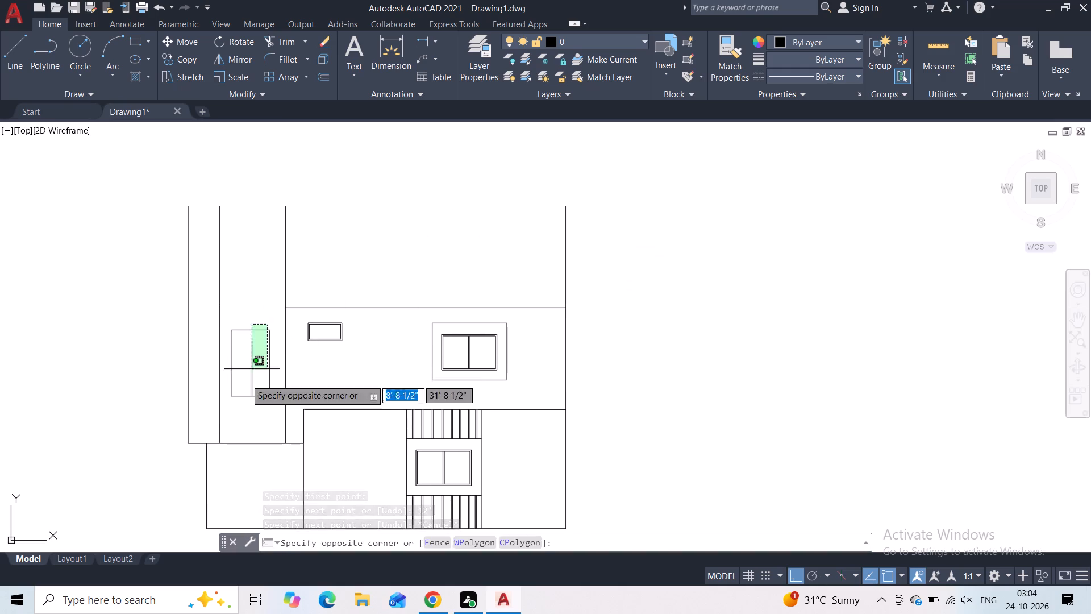
pyautogui.click(171, 57)
pyautogui.click(257, 331)
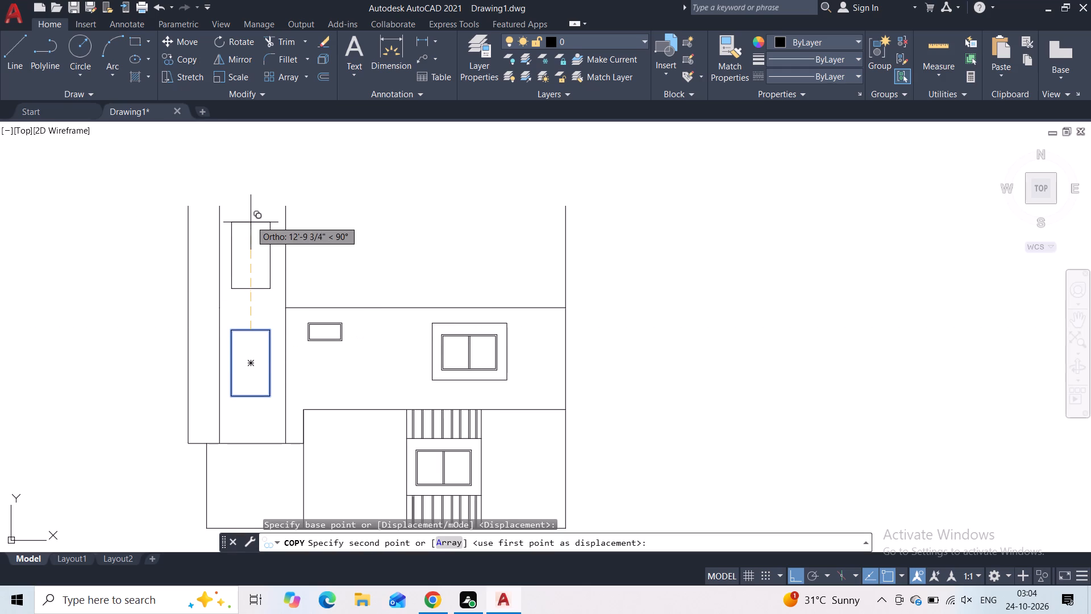
pyautogui.click(250, 217)
pyautogui.press('Escape')
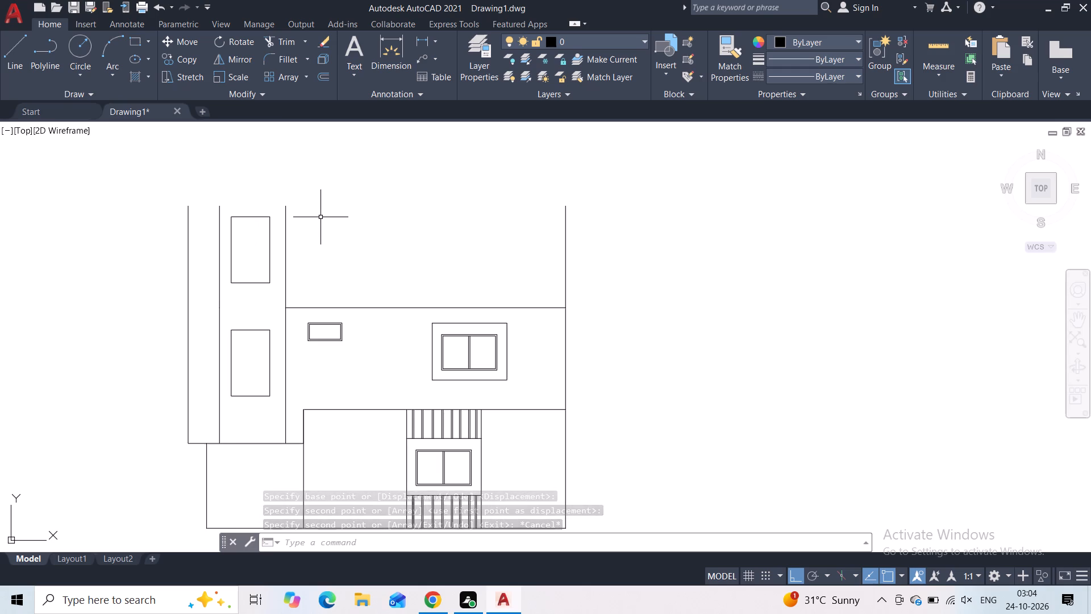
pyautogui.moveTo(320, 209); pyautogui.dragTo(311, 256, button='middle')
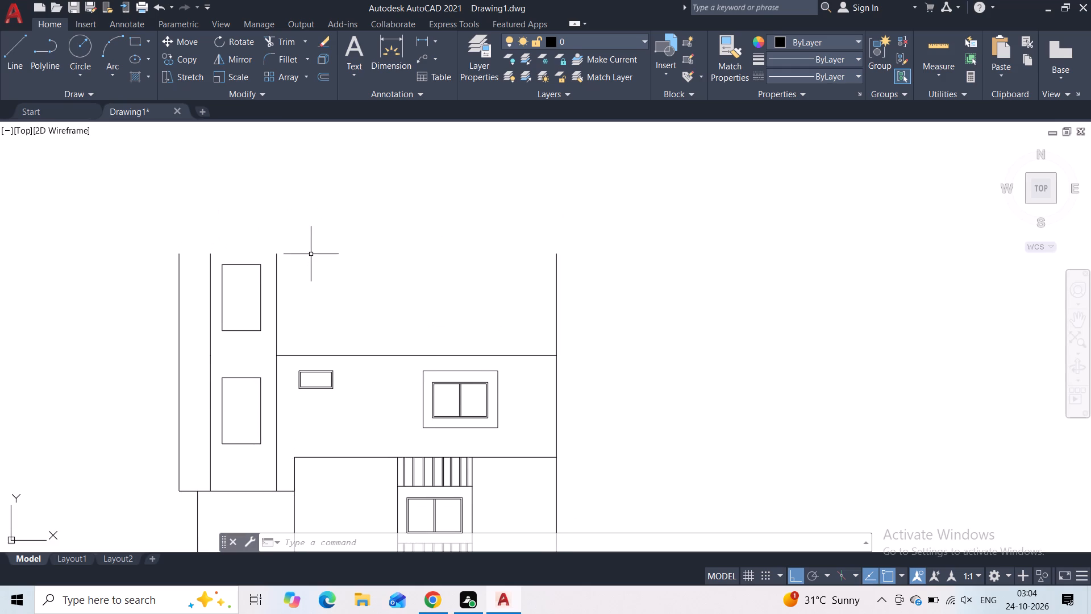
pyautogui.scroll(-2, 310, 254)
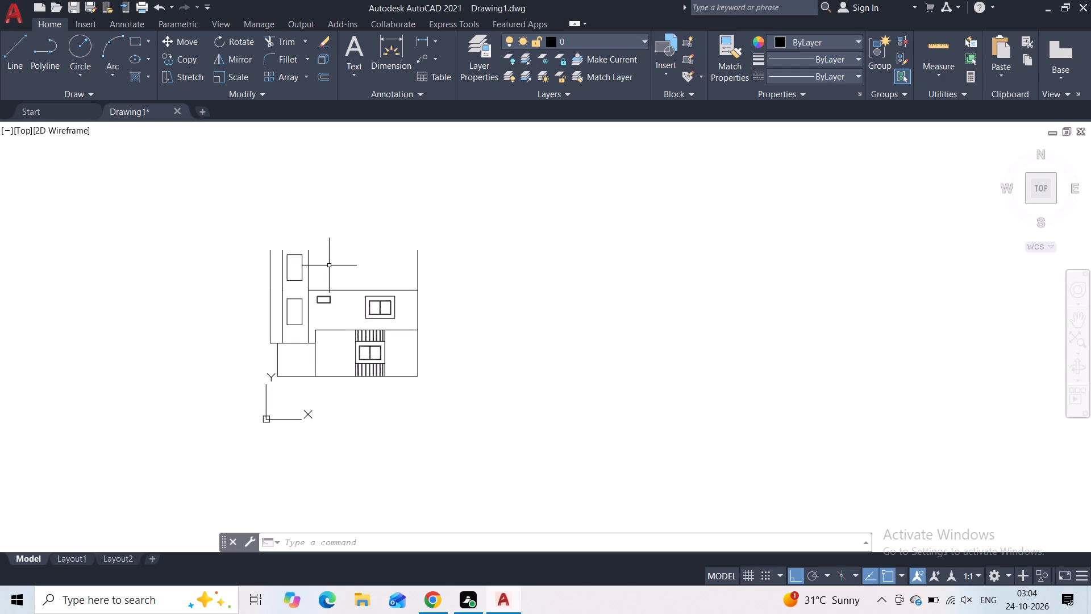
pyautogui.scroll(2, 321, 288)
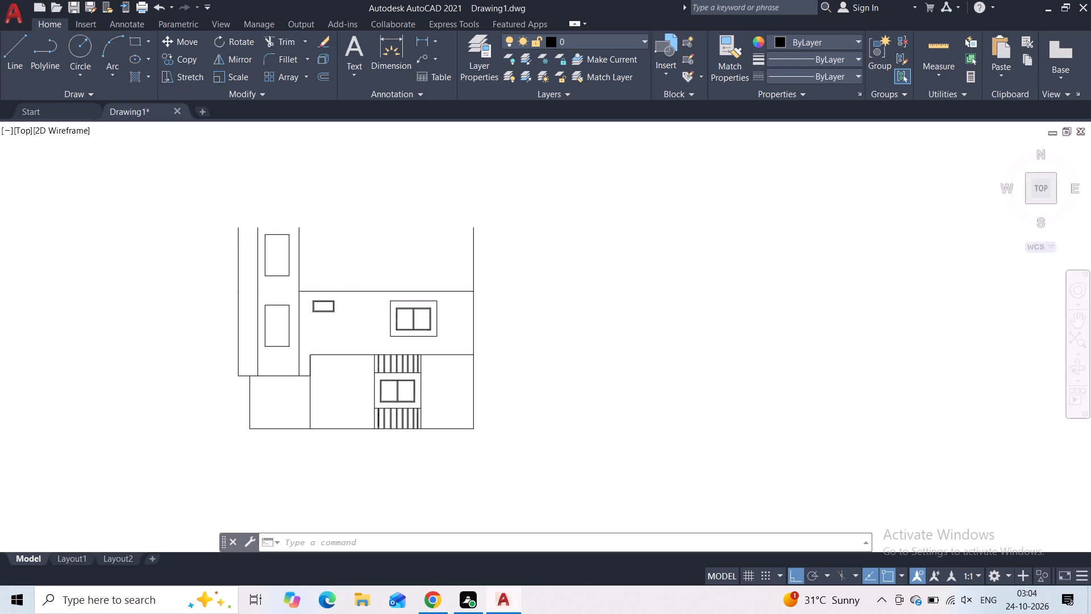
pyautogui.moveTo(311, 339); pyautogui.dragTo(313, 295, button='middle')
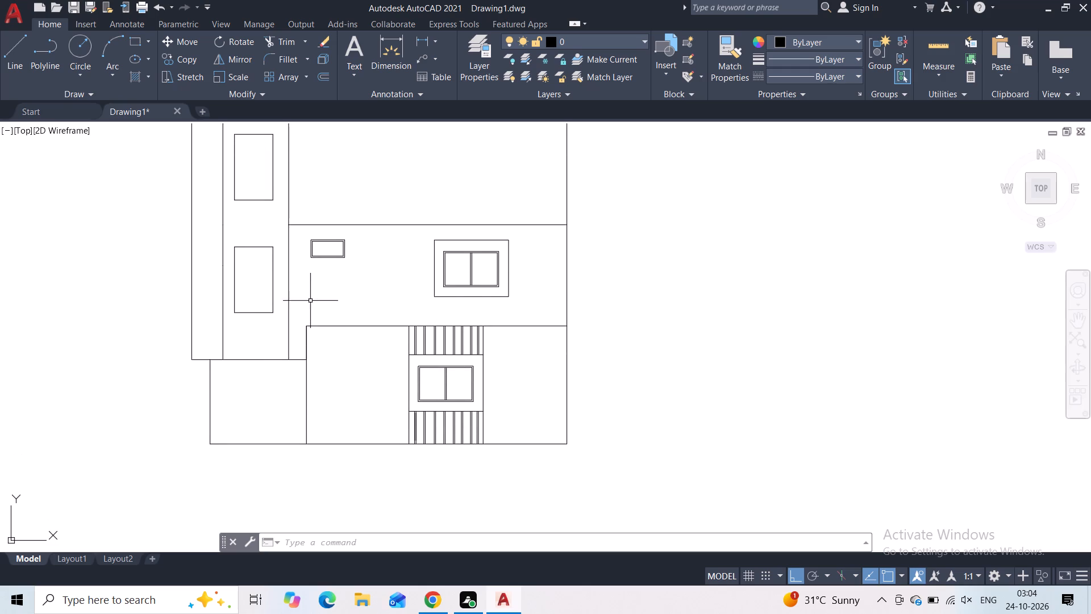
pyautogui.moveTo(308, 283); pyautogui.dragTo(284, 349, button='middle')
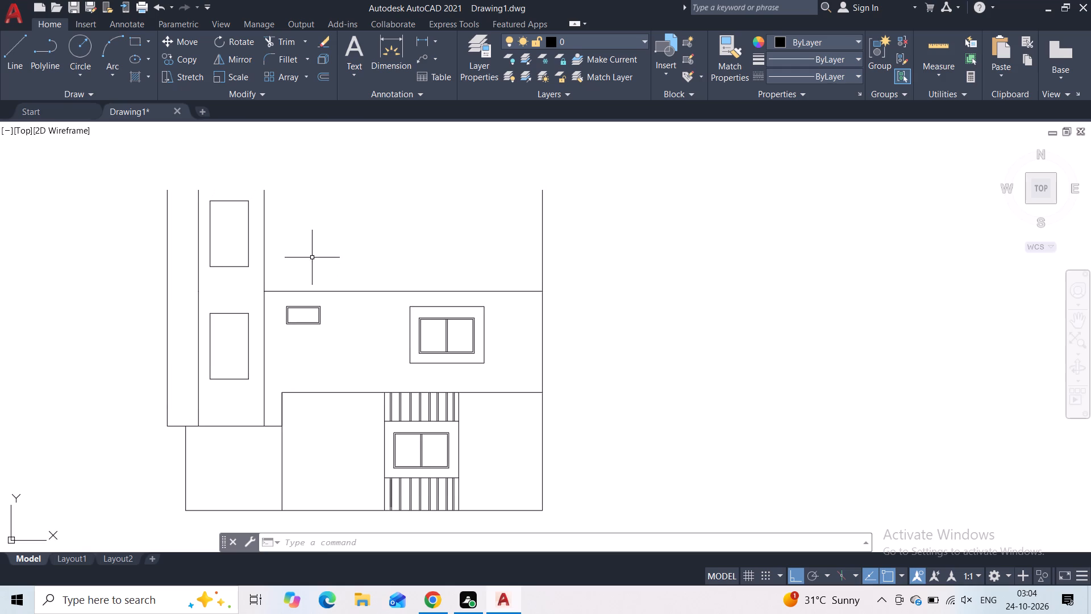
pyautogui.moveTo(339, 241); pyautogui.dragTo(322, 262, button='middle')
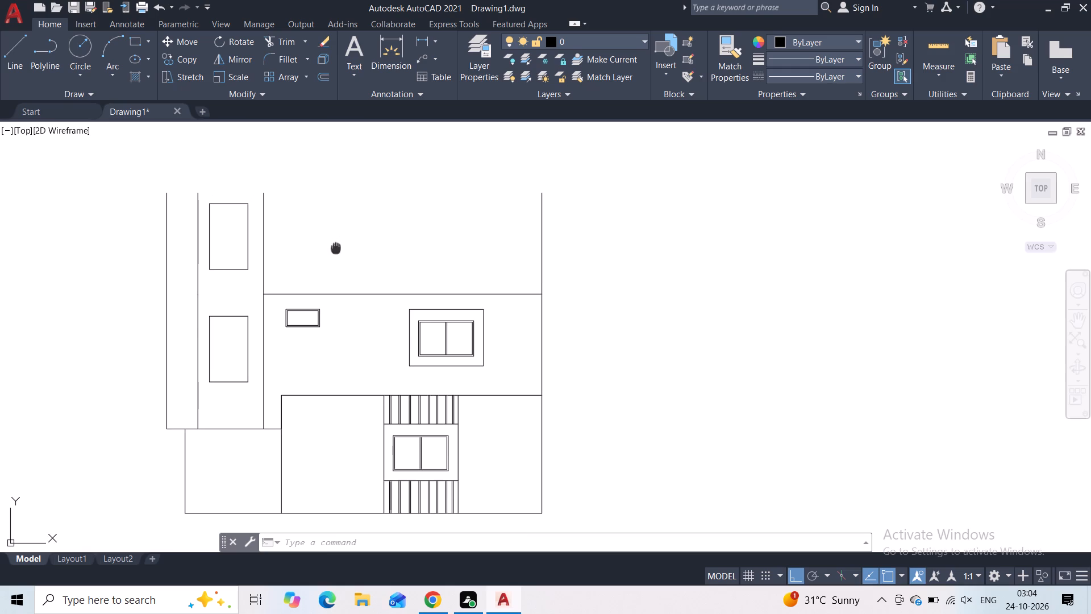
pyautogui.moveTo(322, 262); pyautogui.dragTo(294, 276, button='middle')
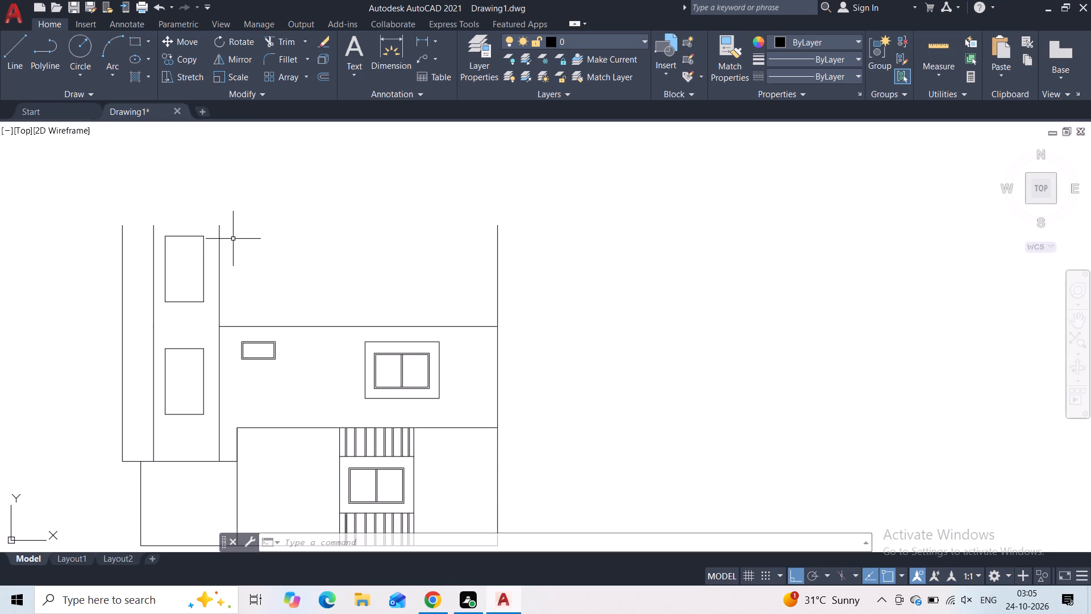
# Draw a 12' vertical line upward from the top of the second inner vertical line.
pyautogui.click(22, 60)
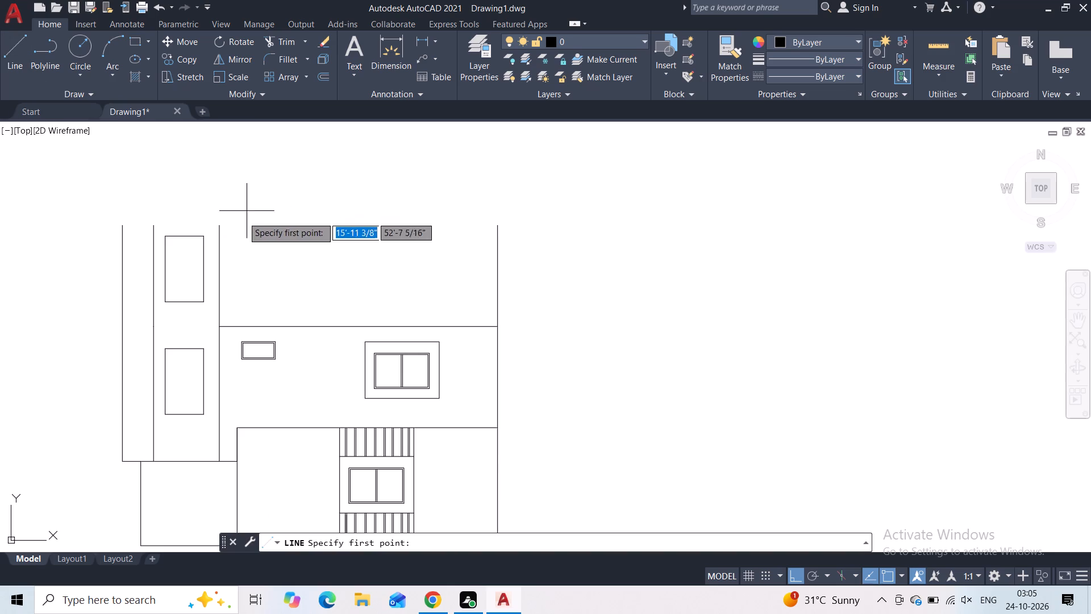
pyautogui.click(221, 229)
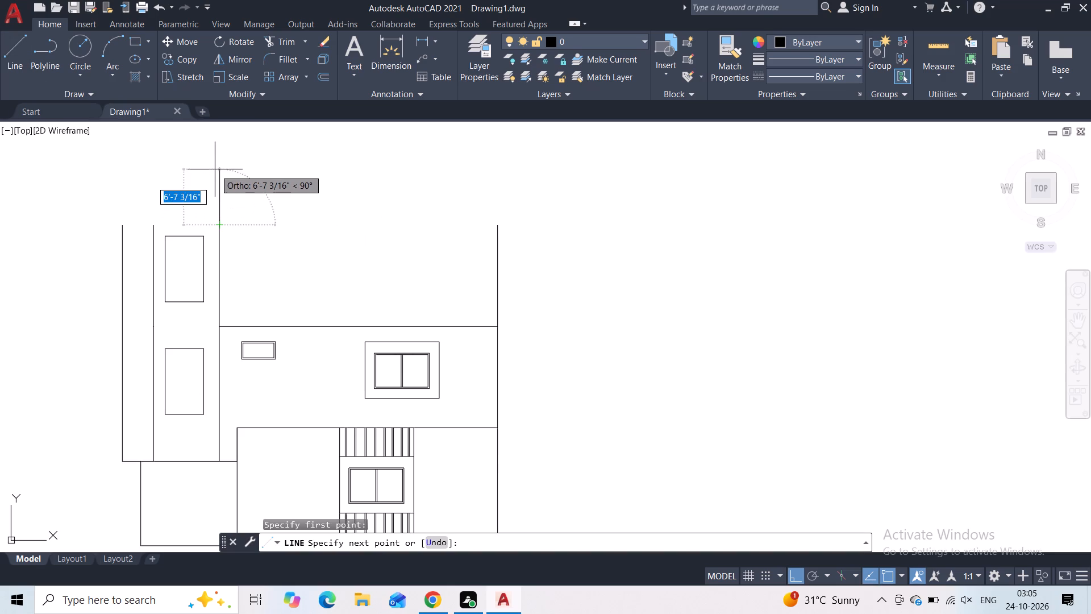
pyautogui.write("12'")
pyautogui.press('Return')
pyautogui.press('Escape')
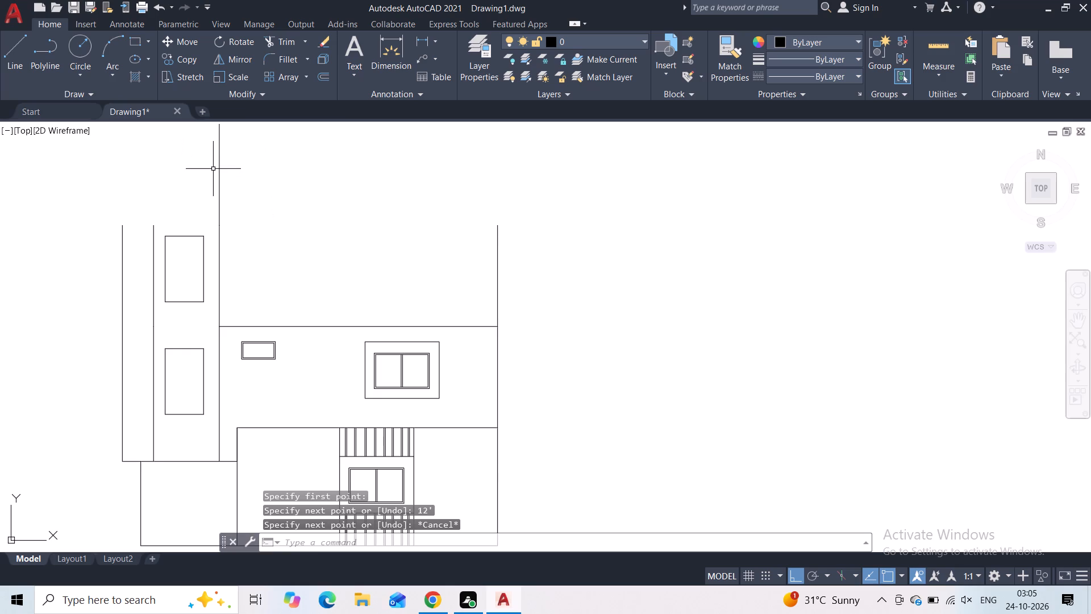
# Draw a 12' vertical line upward from the top of the first inner vertical line.
pyautogui.press('space')
pyautogui.click(156, 223)
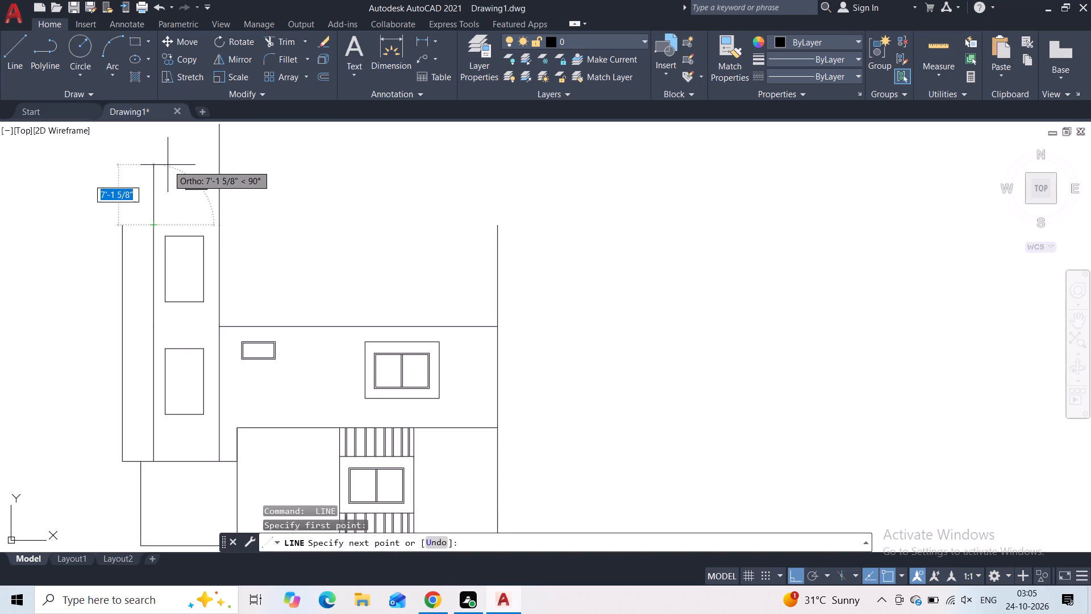
pyautogui.write("12'")
pyautogui.press('Return')
pyautogui.press('Escape')
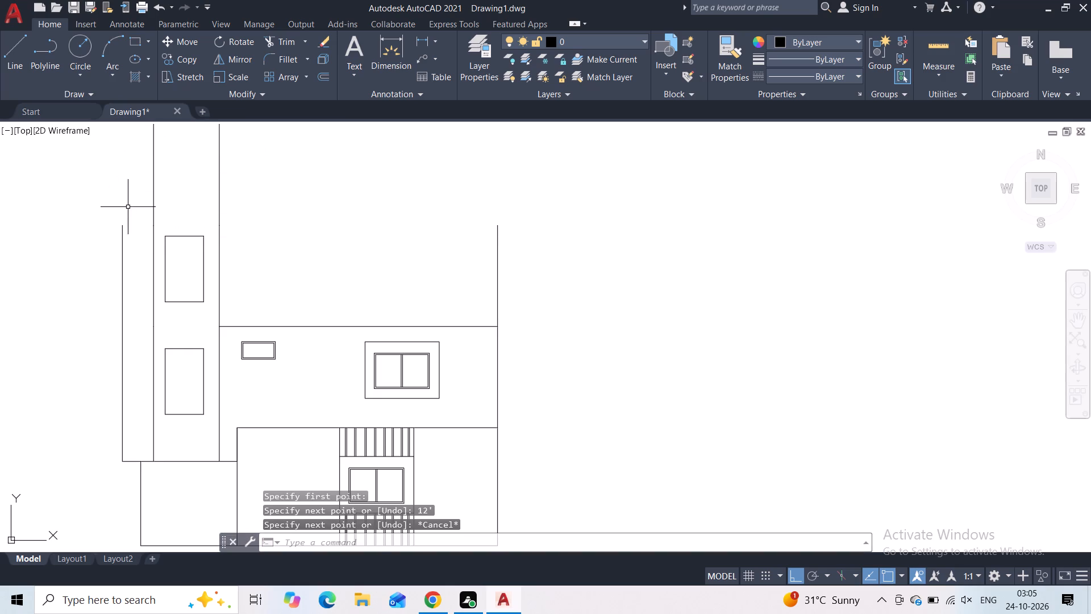
# Draw a 12' vertical line upward from the top of the building's left outer edge.
pyautogui.press('space')
pyautogui.click(124, 228)
pyautogui.write("12'")
pyautogui.press('Return')
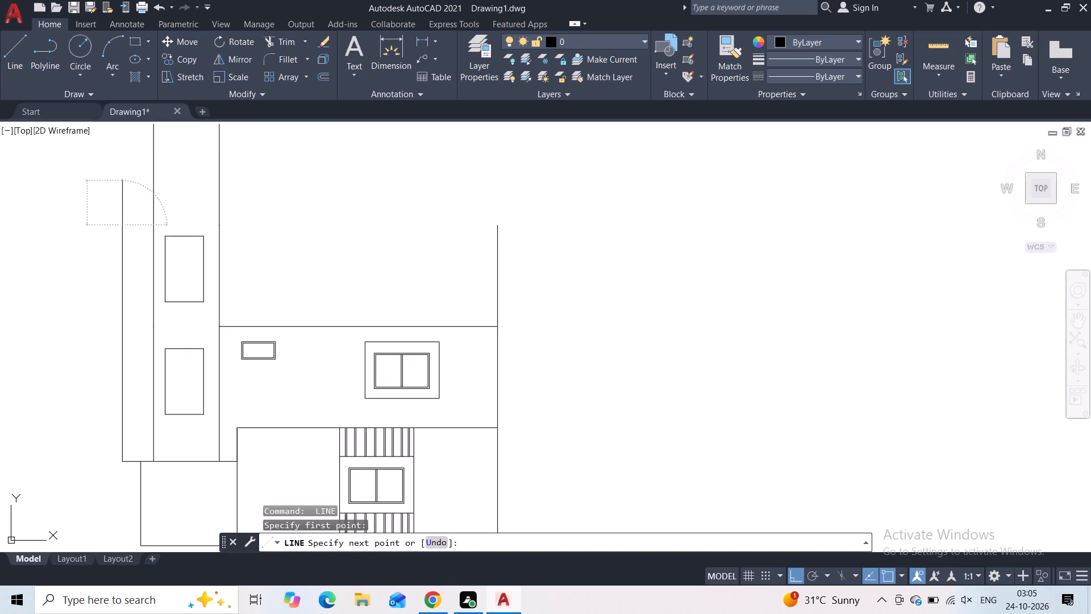
pyautogui.press('Escape')
# Draw a 12' vertical line upward from the top of the building's right outer edge.
pyautogui.press('space')
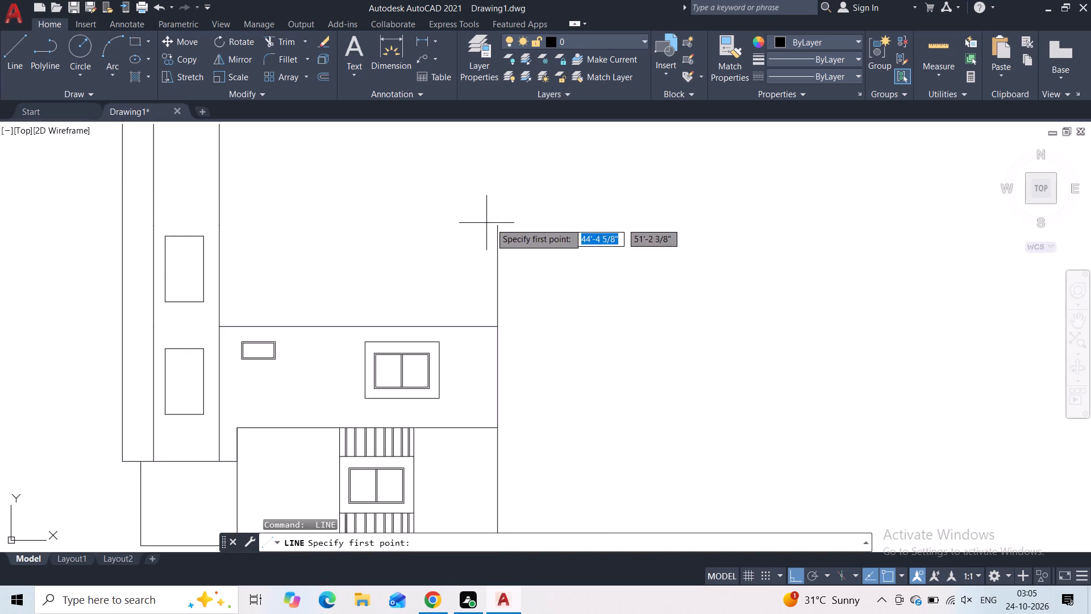
pyautogui.click(492, 224)
pyautogui.write("12'")
pyautogui.press('Return')
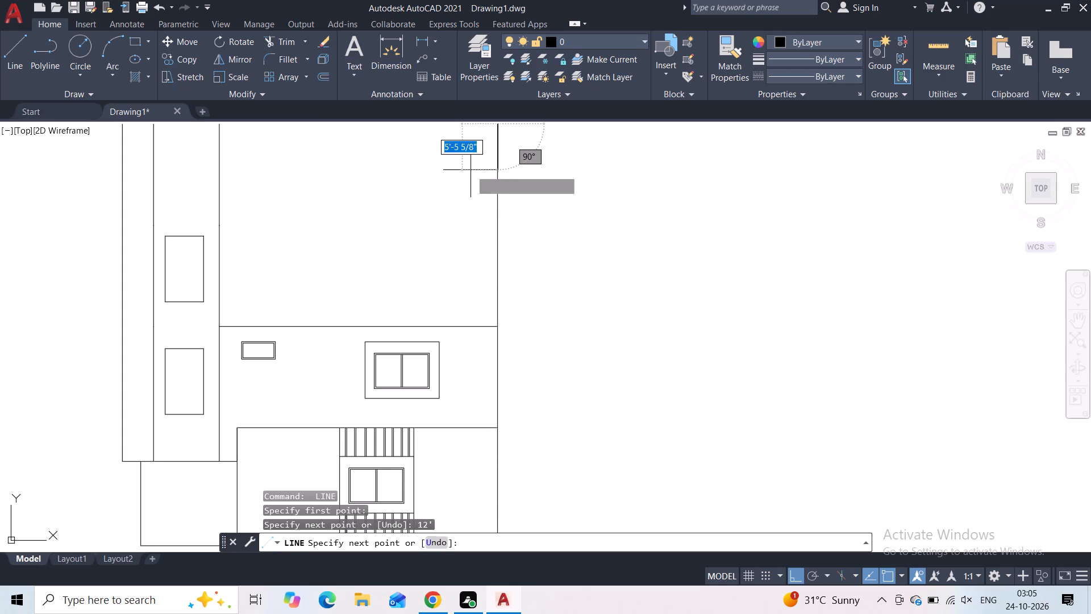
pyautogui.press('Escape')
# Draw a rectangle about 9' wide by 8'-9" high in the new storey, its lower-right corner on the building's right edge.
pyautogui.scroll(-1, 439, 190)
pyautogui.moveTo(429, 185); pyautogui.dragTo(417, 213, button='middle')
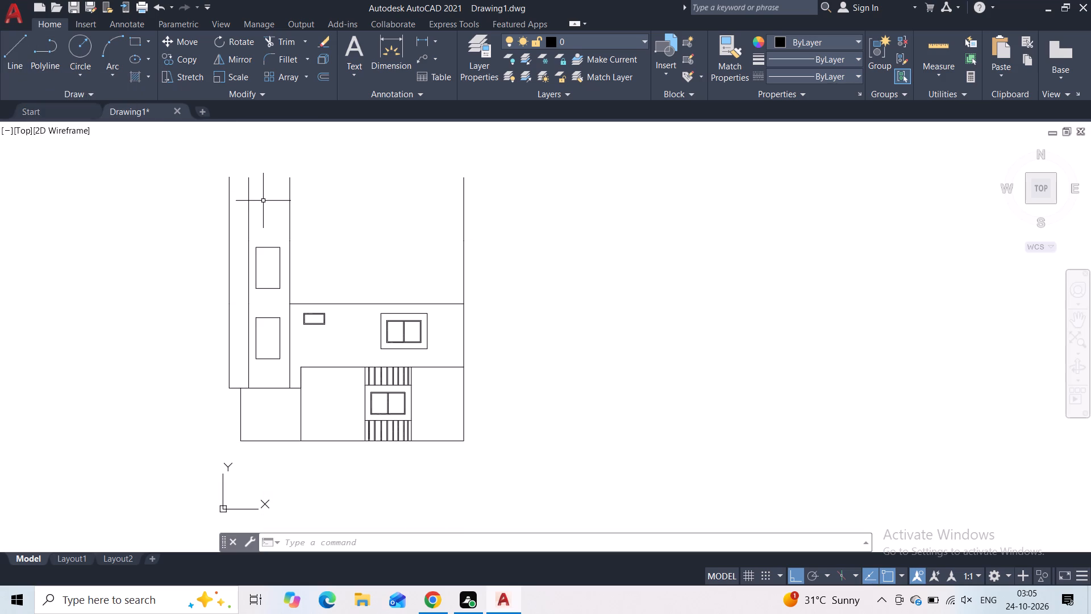
pyautogui.click(132, 39)
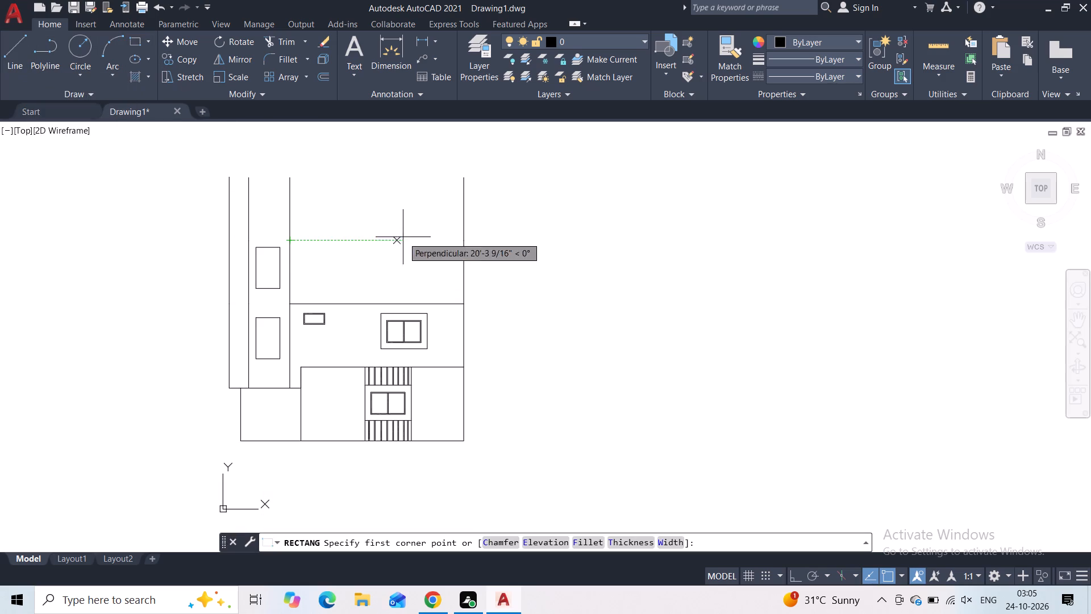
pyautogui.click(417, 223)
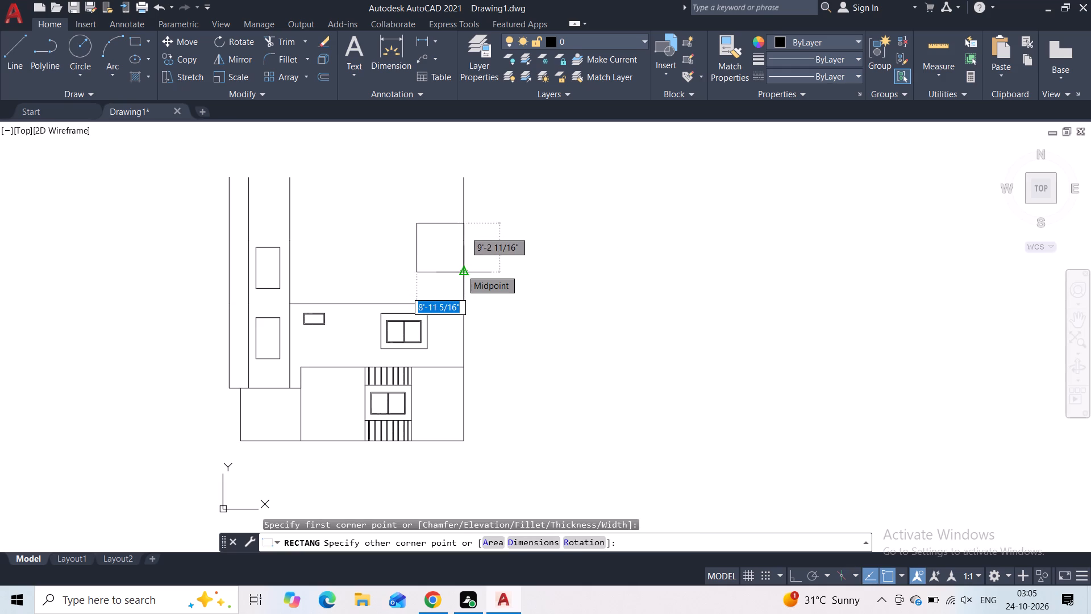
pyautogui.scroll(5, 461, 269)
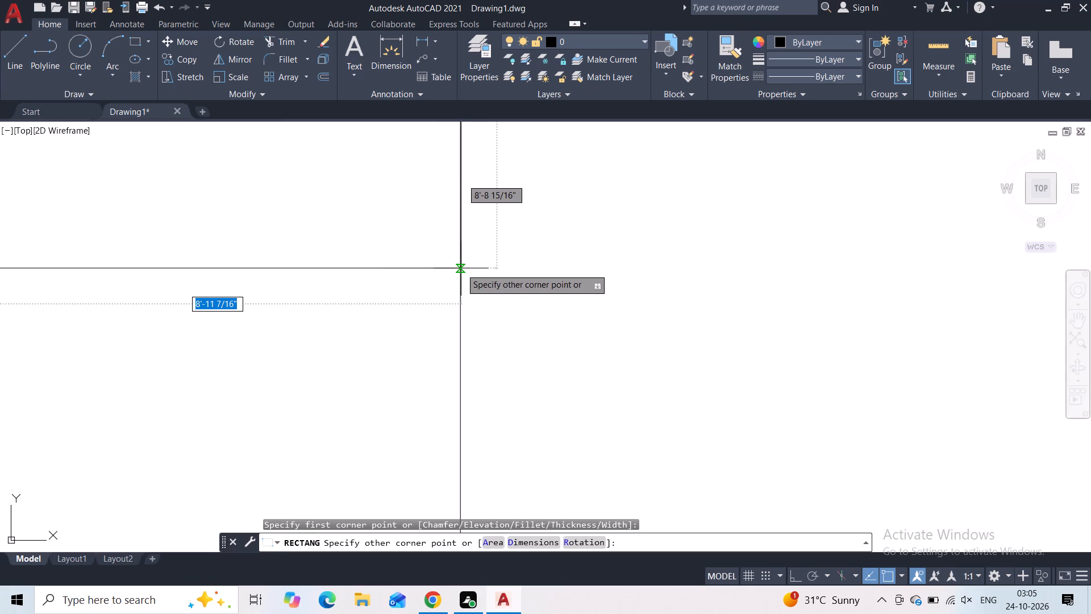
pyautogui.click(465, 270)
pyautogui.scroll(1, 392, 216)
pyautogui.scroll(-1, 394, 215)
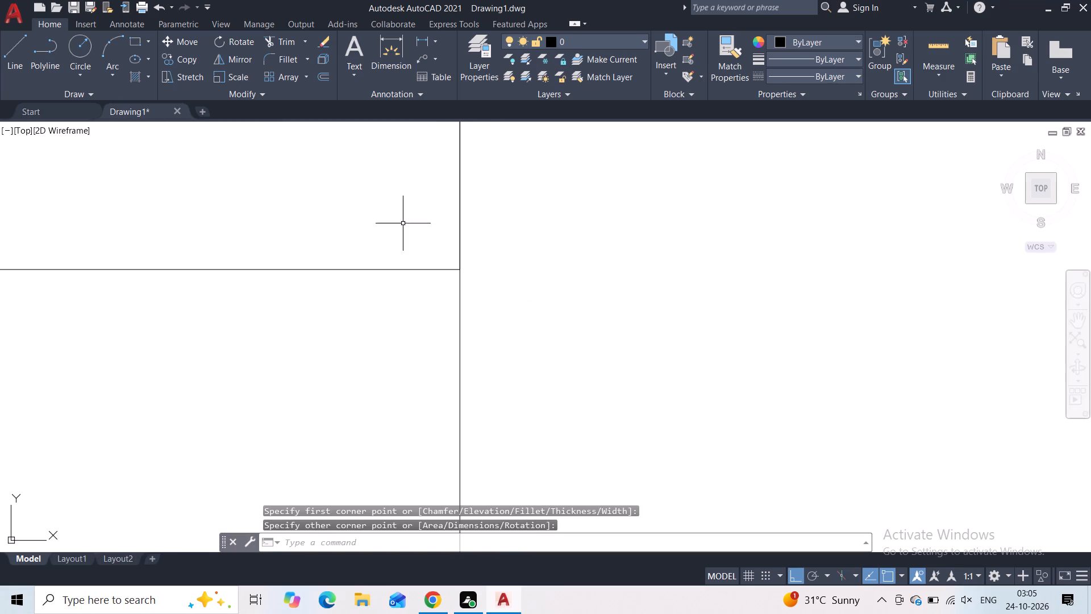
# Stretch the new rectangle's right side about 5" outward past the building's right edge.
pyautogui.click(454, 271)
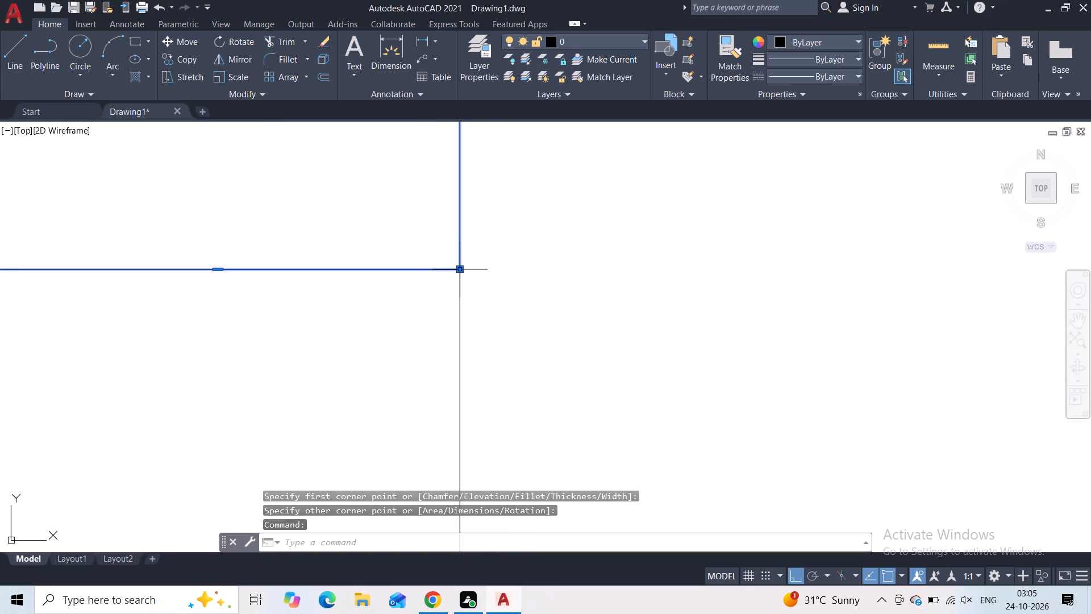
pyautogui.moveTo(414, 205); pyautogui.dragTo(384, 369, button='middle')
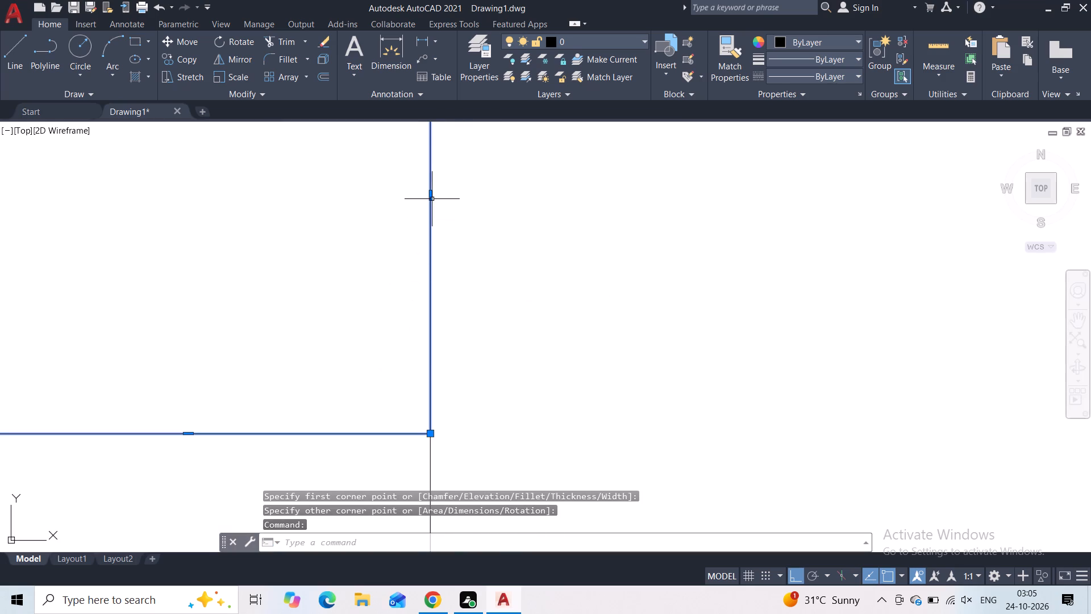
pyautogui.click(431, 199)
pyautogui.click(428, 196)
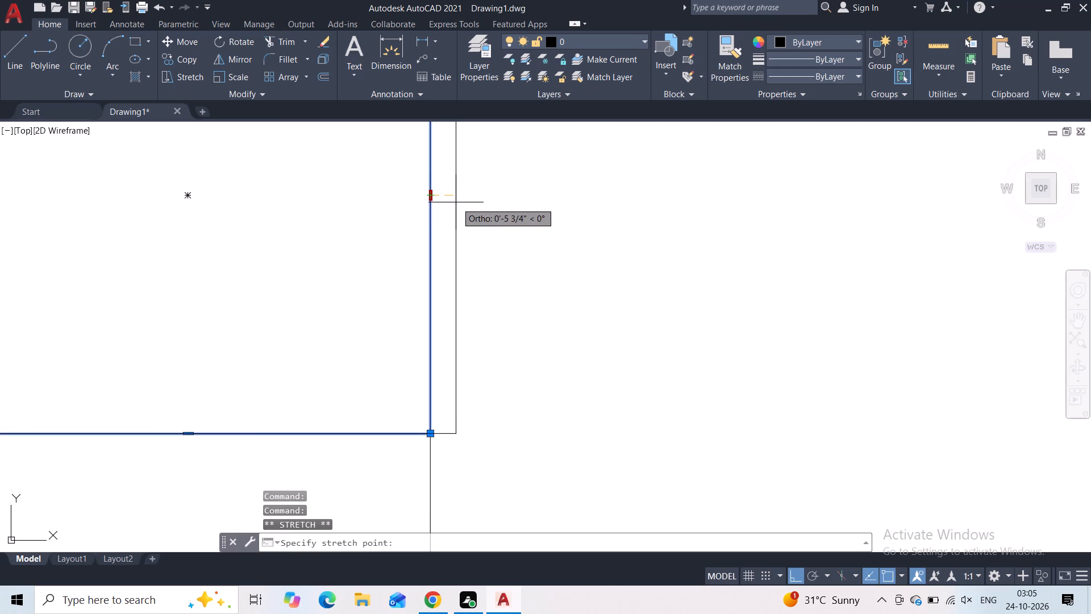
pyautogui.click(453, 202)
pyautogui.scroll(-3, 386, 219)
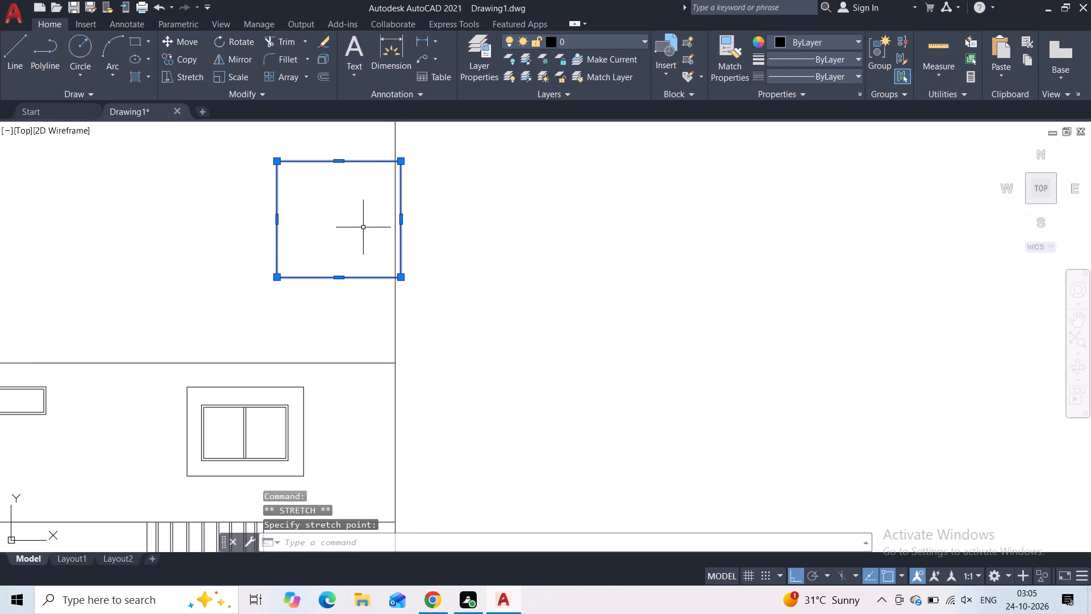
# Stretch the same rectangle's left side slightly outward to widen it.
pyautogui.click(276, 221)
pyautogui.click(260, 222)
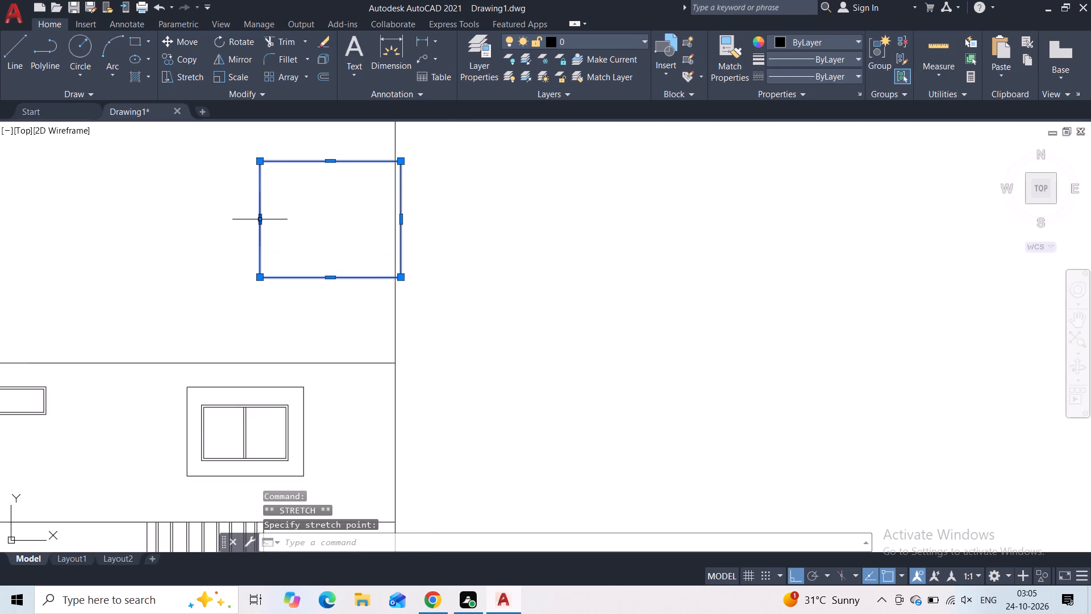
pyautogui.scroll(-1, 327, 255)
pyautogui.press('Escape')
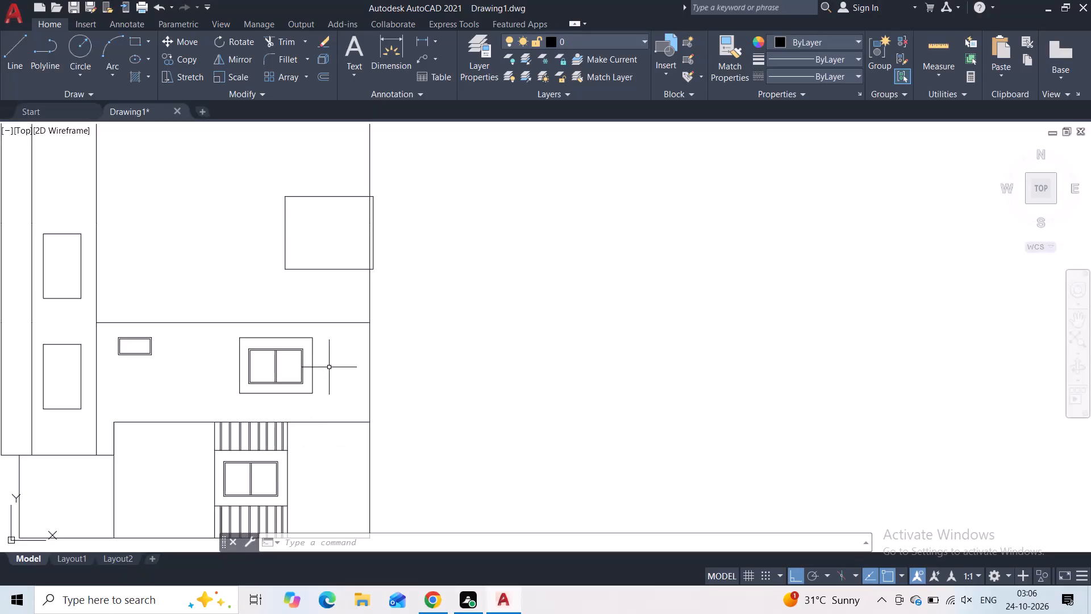
# Copy the two-pane window from the upper block into the new rectangle, about 17'-3" away at 73° with Ortho off.
pyautogui.scroll(1, 313, 359)
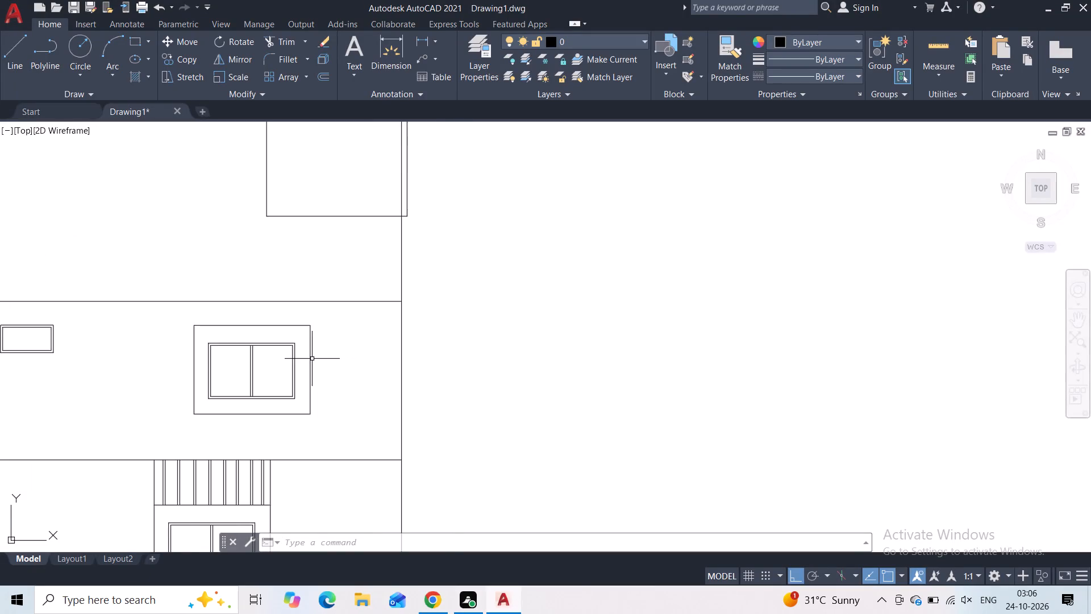
pyautogui.scroll(1, 310, 357)
pyautogui.click(284, 330)
pyautogui.click(135, 428)
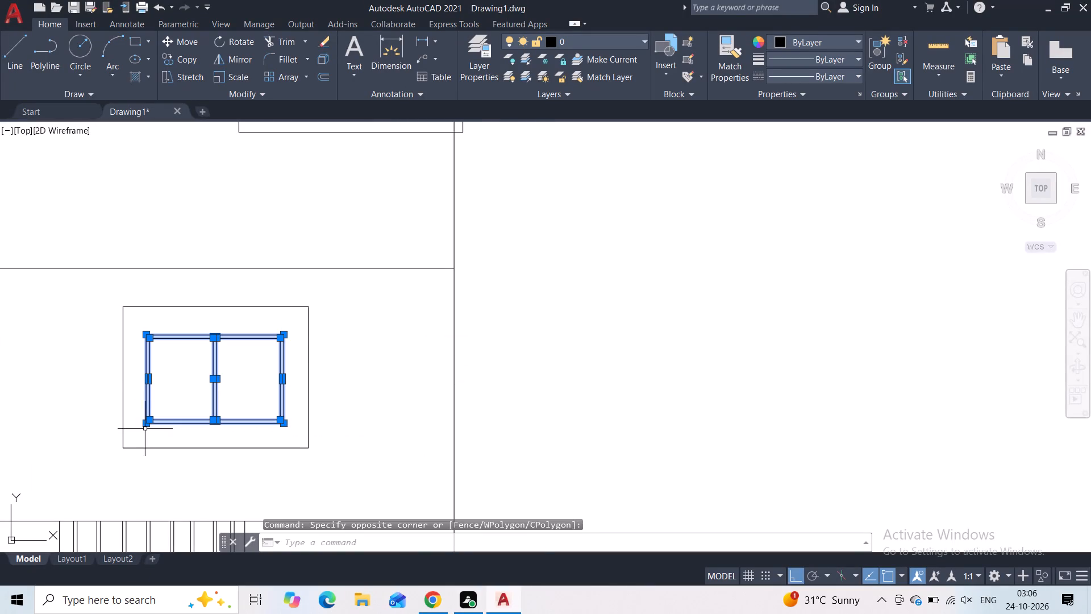
pyautogui.click(192, 64)
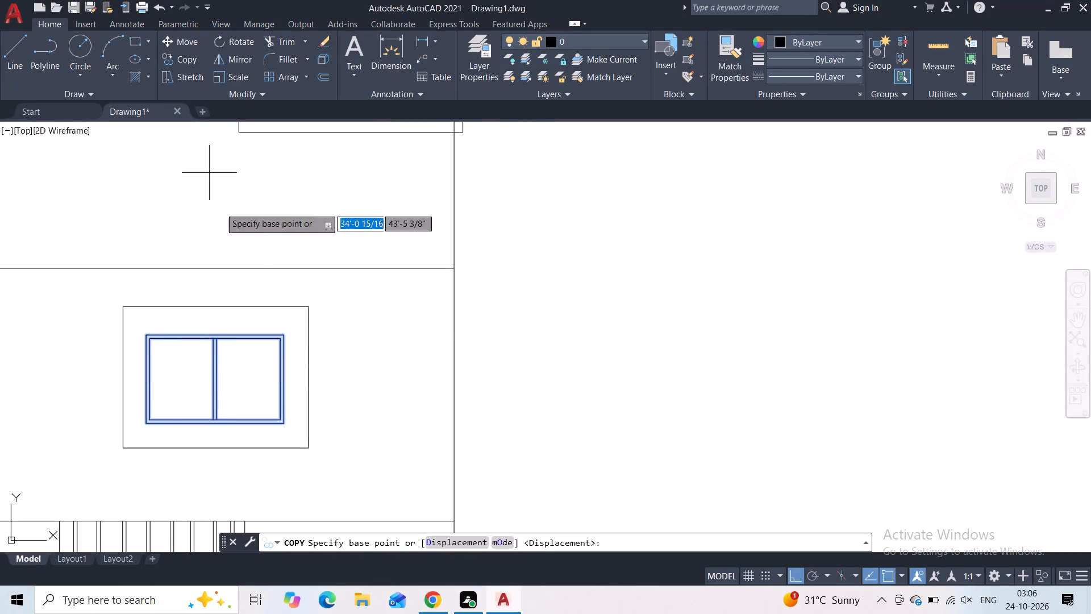
pyautogui.click(282, 333)
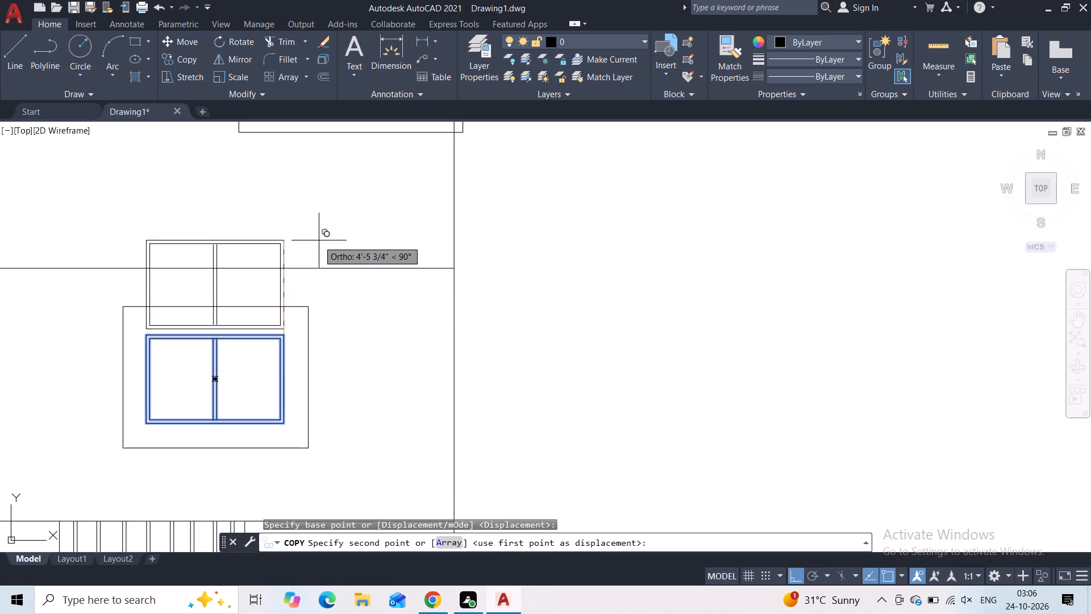
pyautogui.moveTo(319, 240); pyautogui.dragTo(232, 437, button='middle')
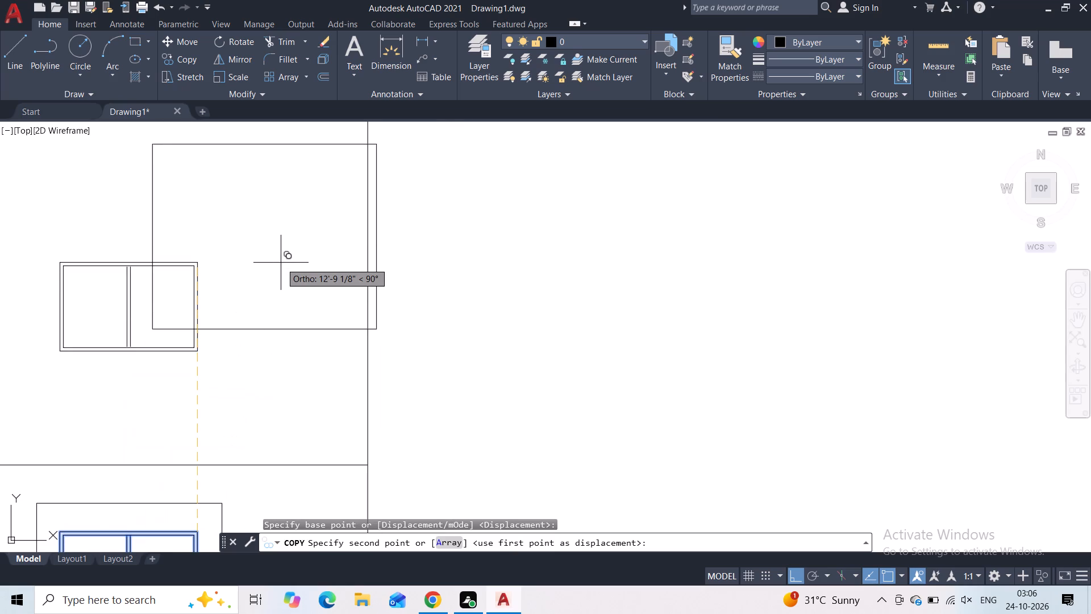
pyautogui.hotkey('ctrl', 'F8')
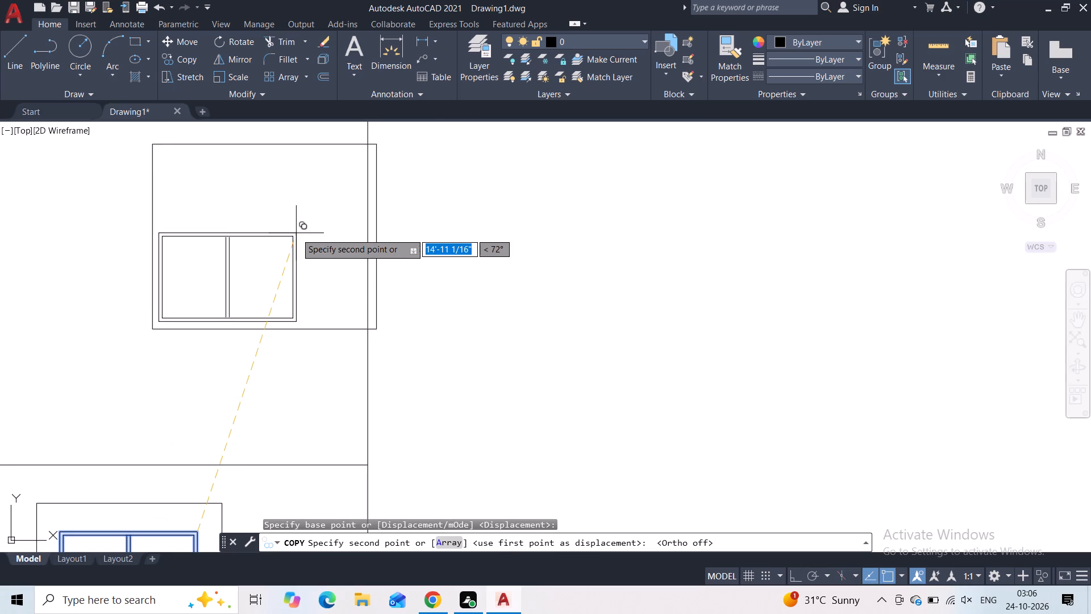
pyautogui.click(302, 182)
pyautogui.press('Escape')
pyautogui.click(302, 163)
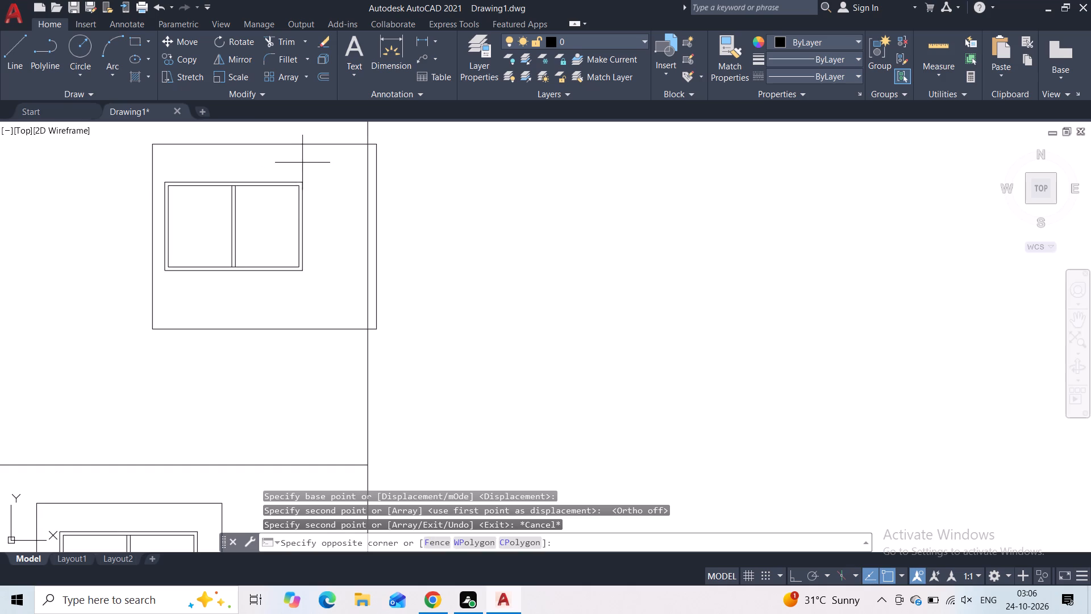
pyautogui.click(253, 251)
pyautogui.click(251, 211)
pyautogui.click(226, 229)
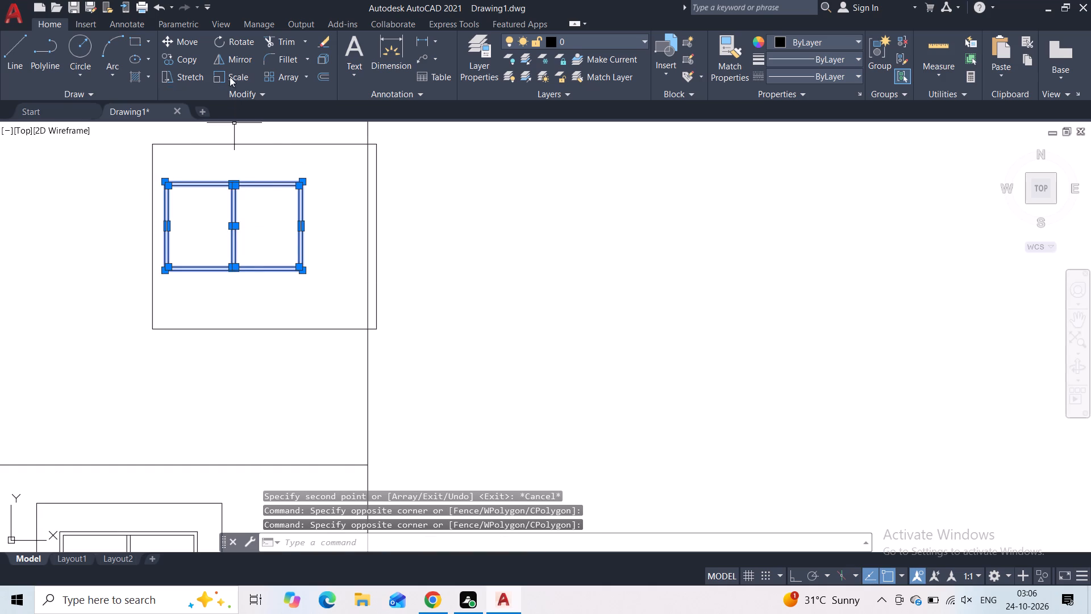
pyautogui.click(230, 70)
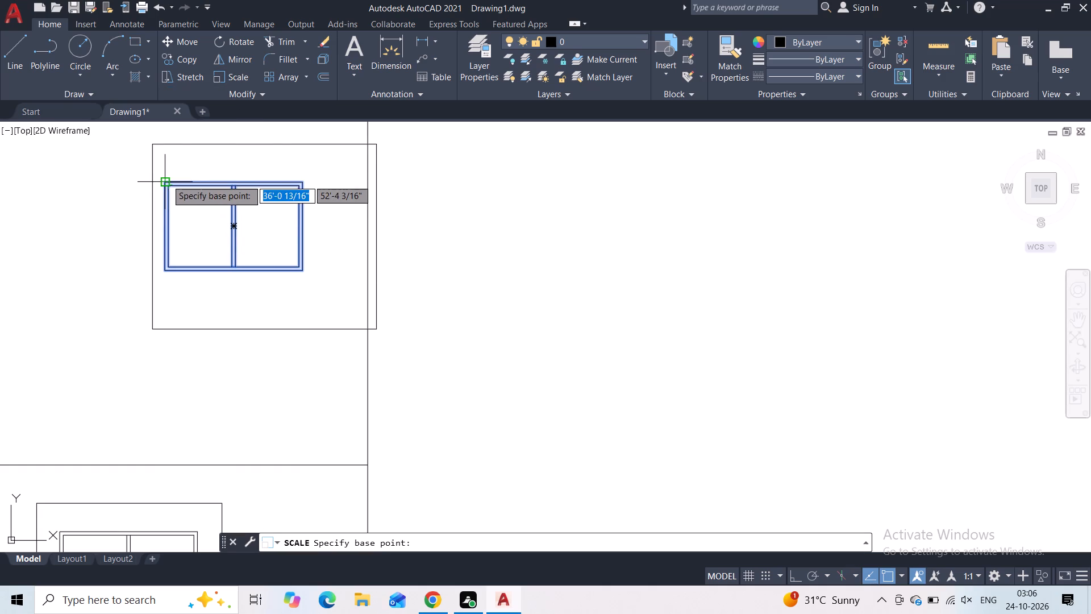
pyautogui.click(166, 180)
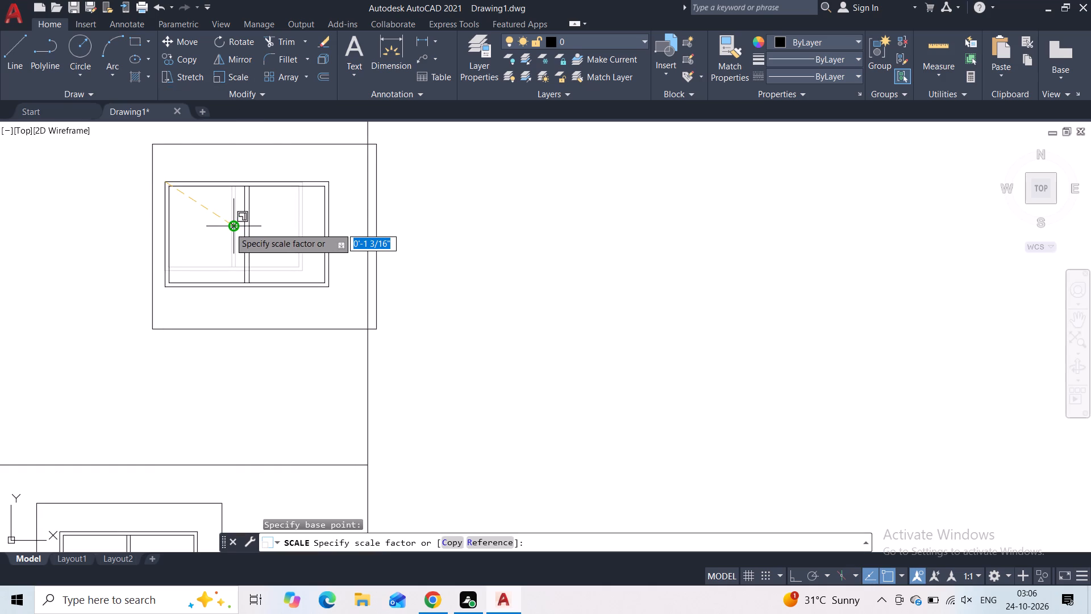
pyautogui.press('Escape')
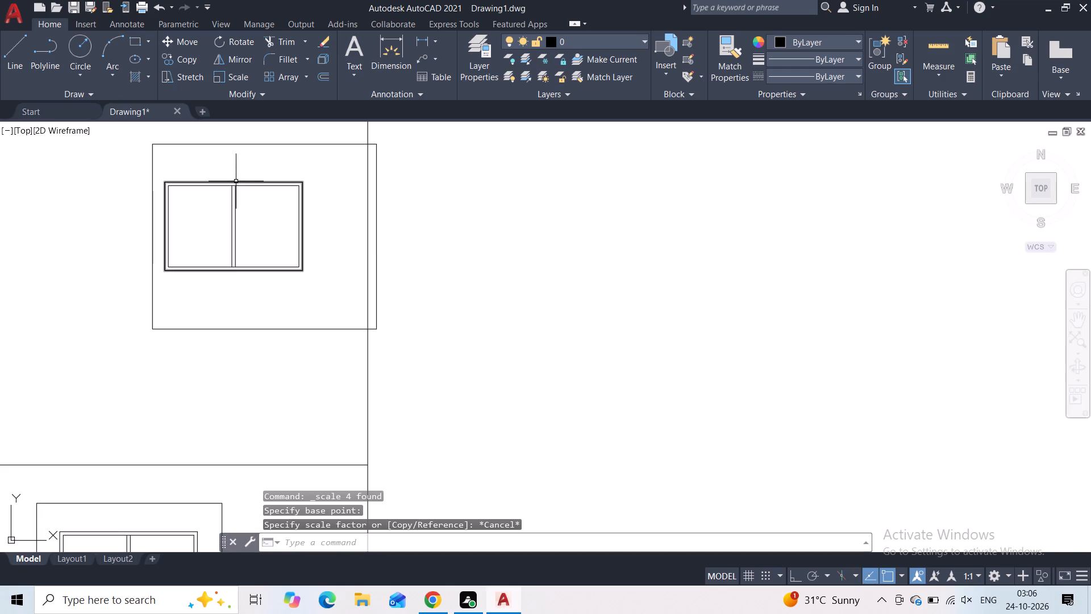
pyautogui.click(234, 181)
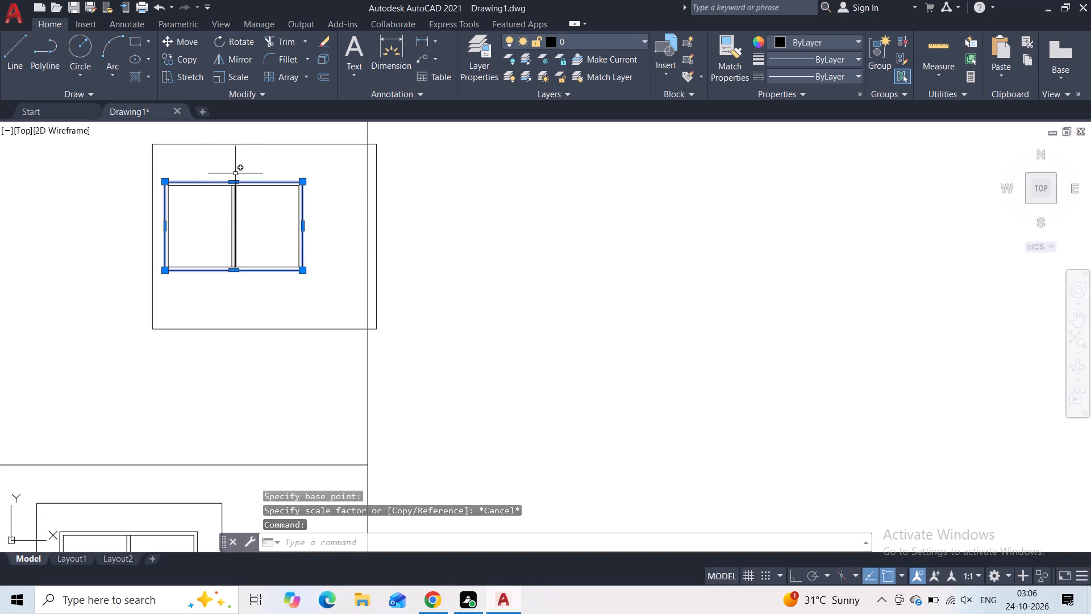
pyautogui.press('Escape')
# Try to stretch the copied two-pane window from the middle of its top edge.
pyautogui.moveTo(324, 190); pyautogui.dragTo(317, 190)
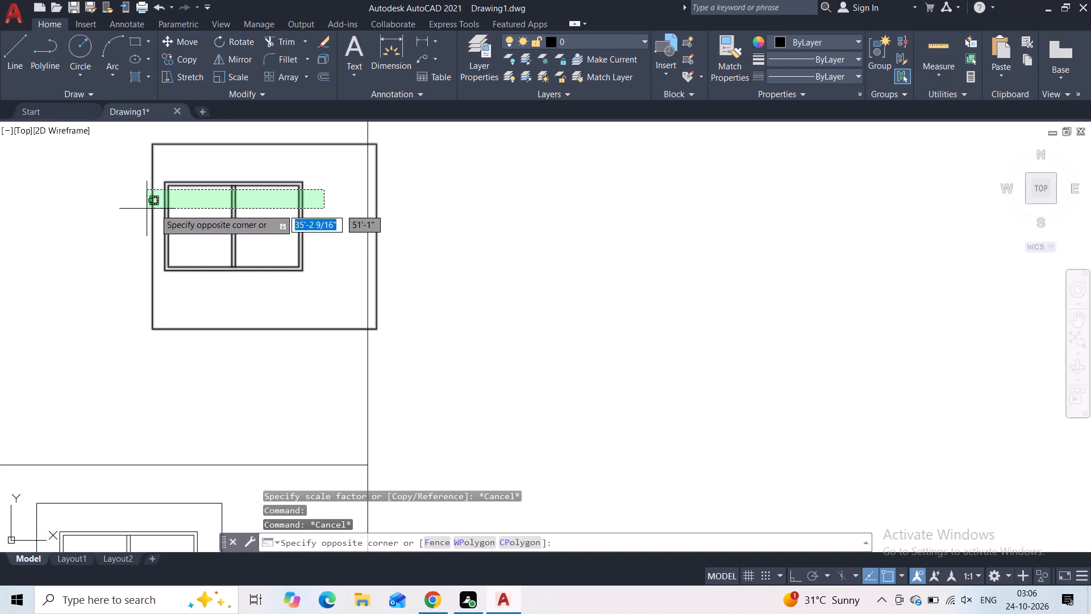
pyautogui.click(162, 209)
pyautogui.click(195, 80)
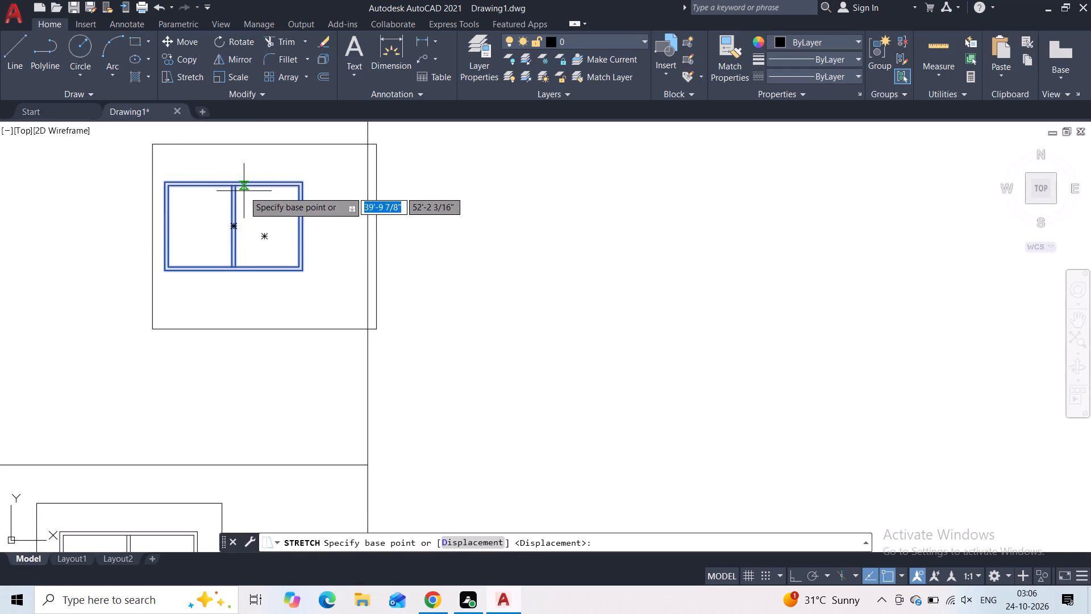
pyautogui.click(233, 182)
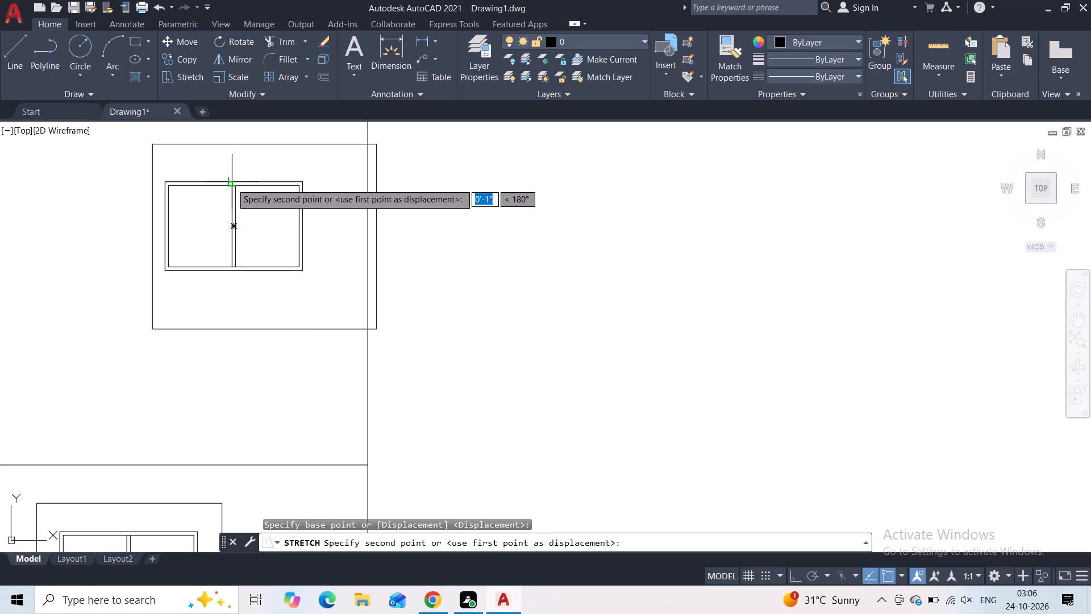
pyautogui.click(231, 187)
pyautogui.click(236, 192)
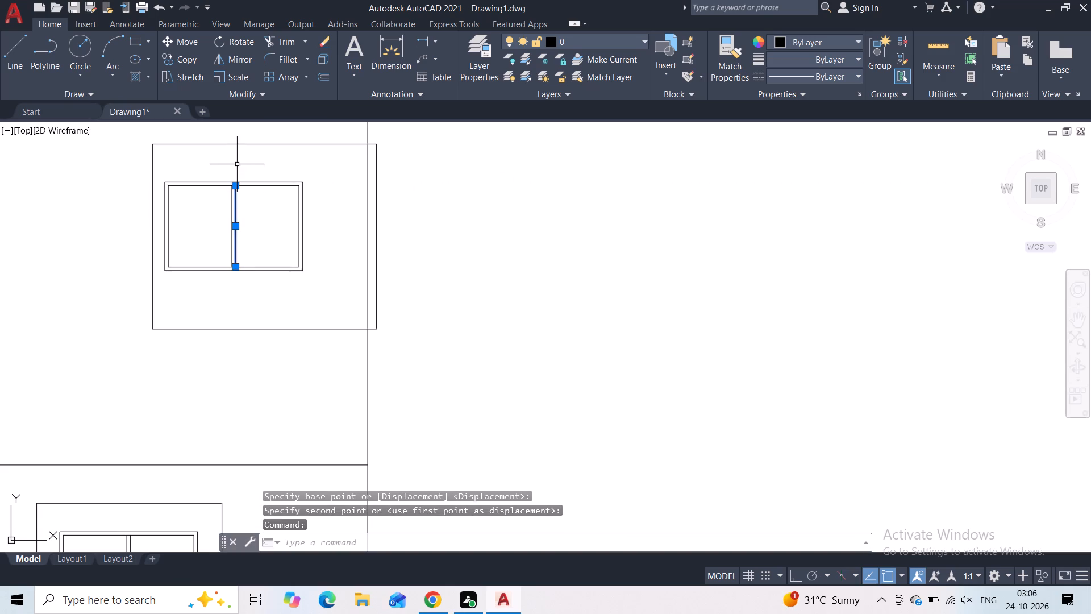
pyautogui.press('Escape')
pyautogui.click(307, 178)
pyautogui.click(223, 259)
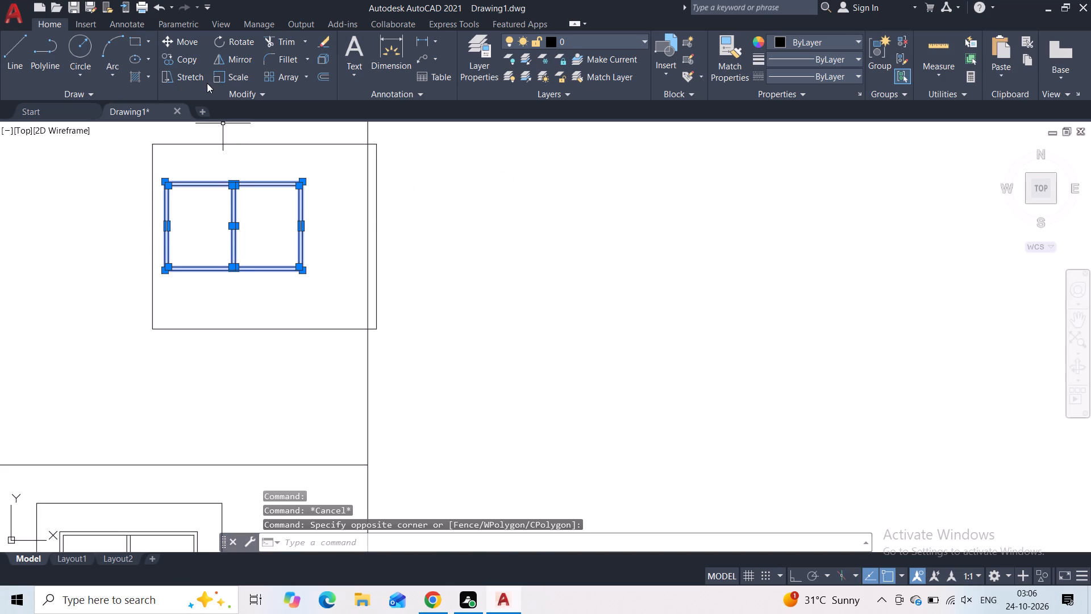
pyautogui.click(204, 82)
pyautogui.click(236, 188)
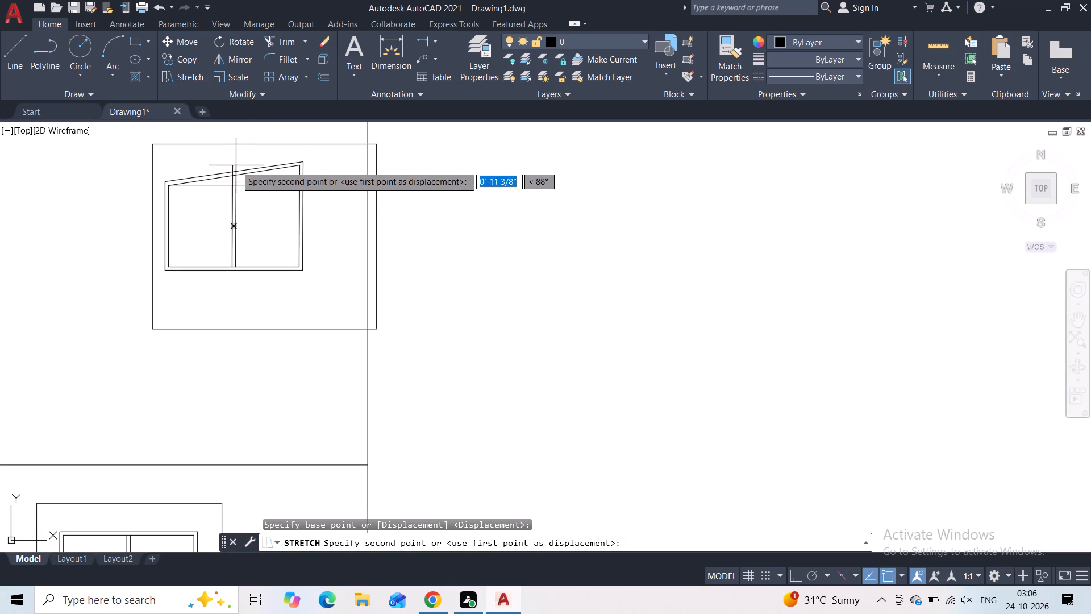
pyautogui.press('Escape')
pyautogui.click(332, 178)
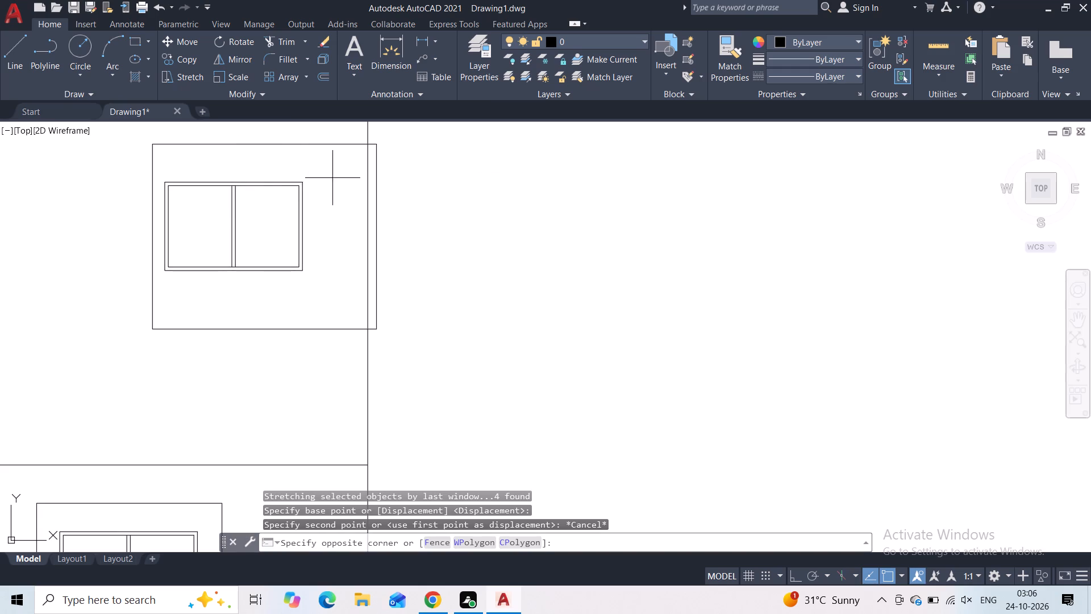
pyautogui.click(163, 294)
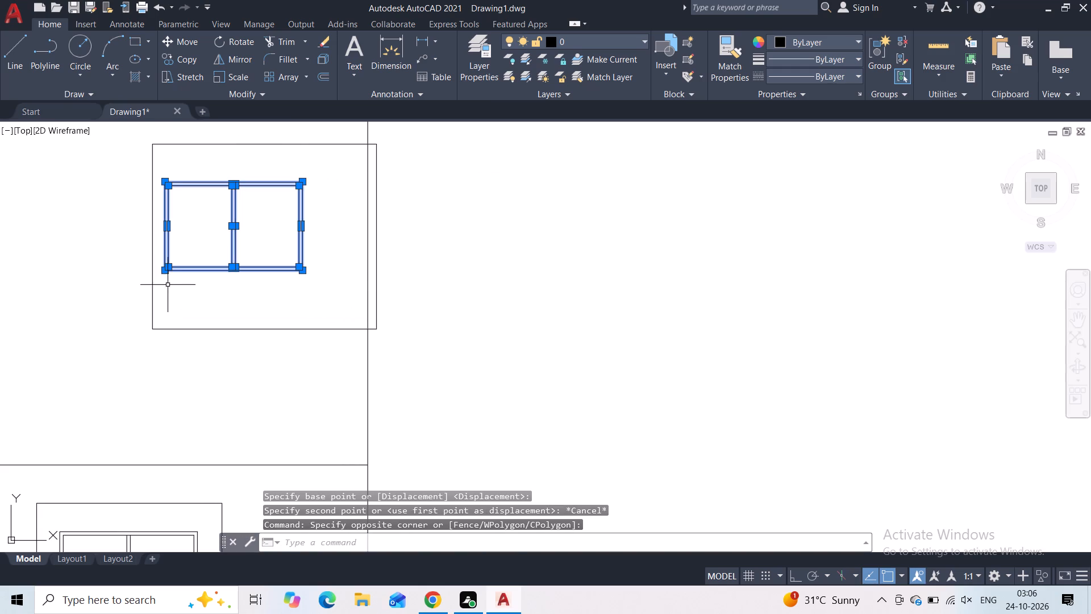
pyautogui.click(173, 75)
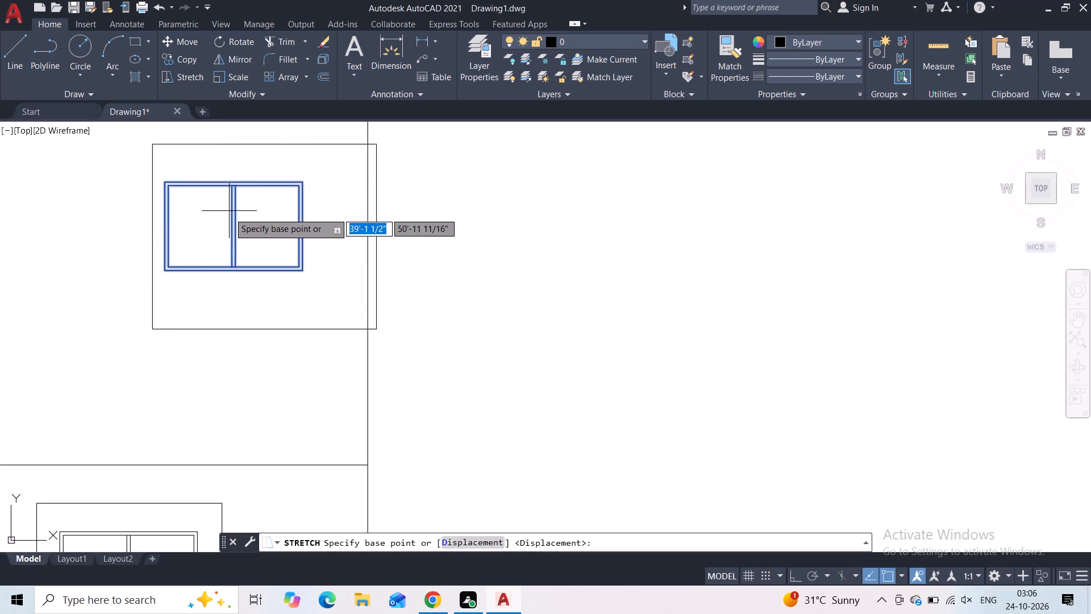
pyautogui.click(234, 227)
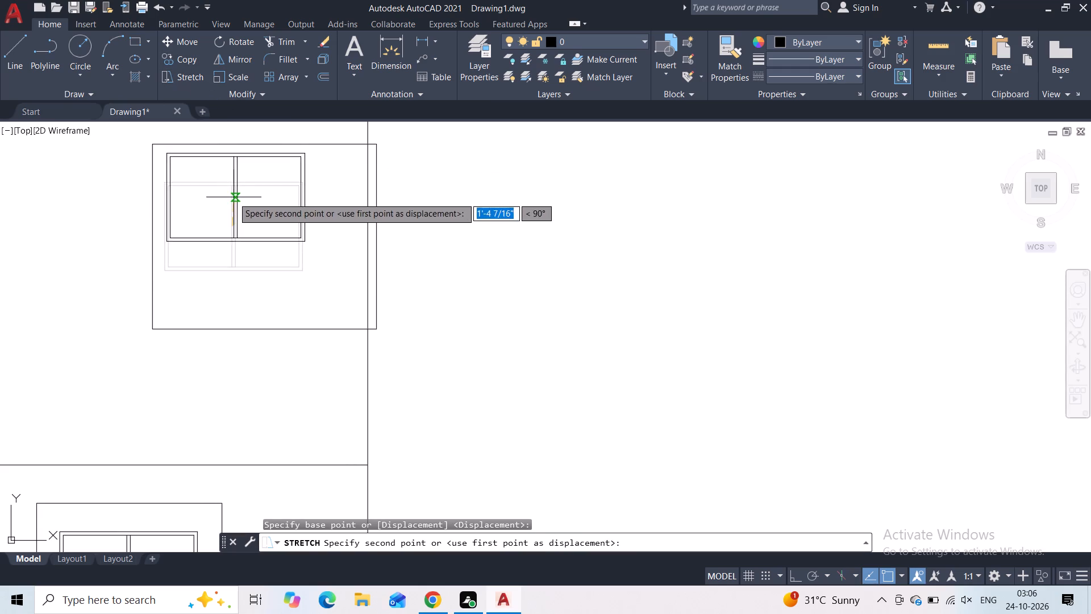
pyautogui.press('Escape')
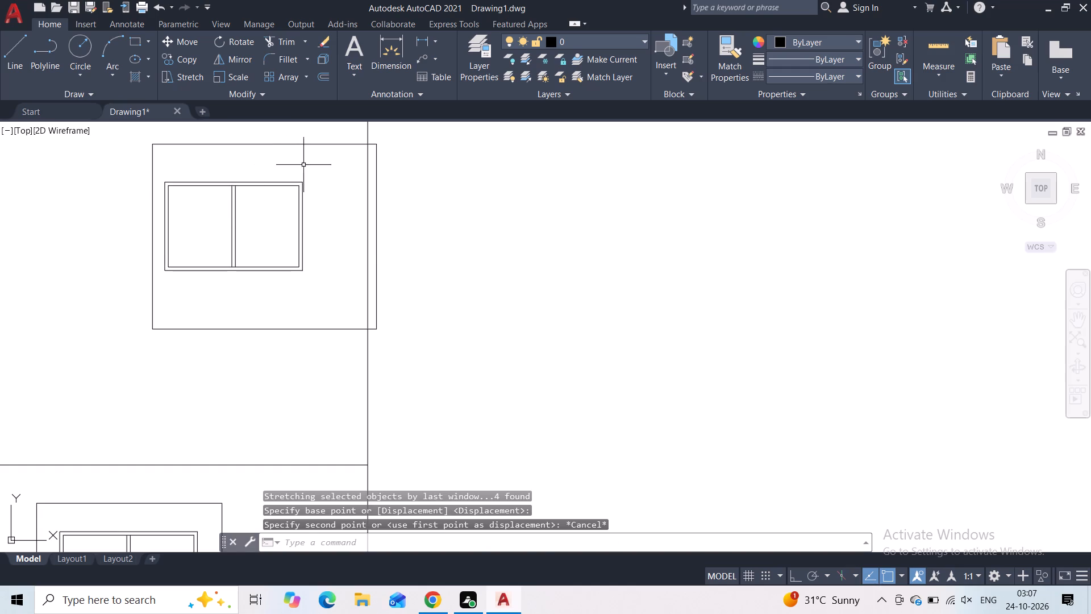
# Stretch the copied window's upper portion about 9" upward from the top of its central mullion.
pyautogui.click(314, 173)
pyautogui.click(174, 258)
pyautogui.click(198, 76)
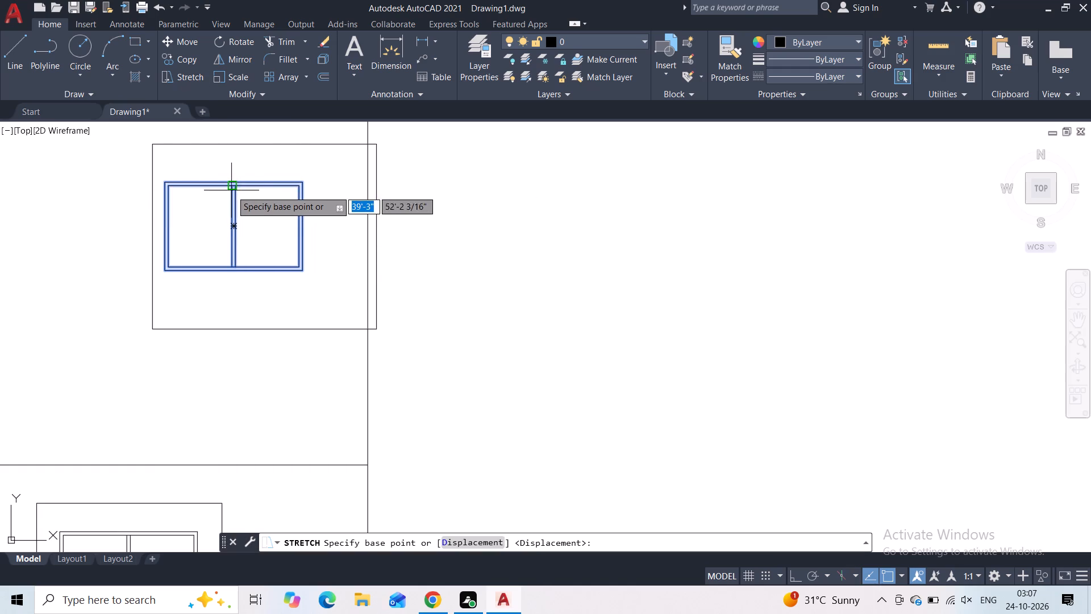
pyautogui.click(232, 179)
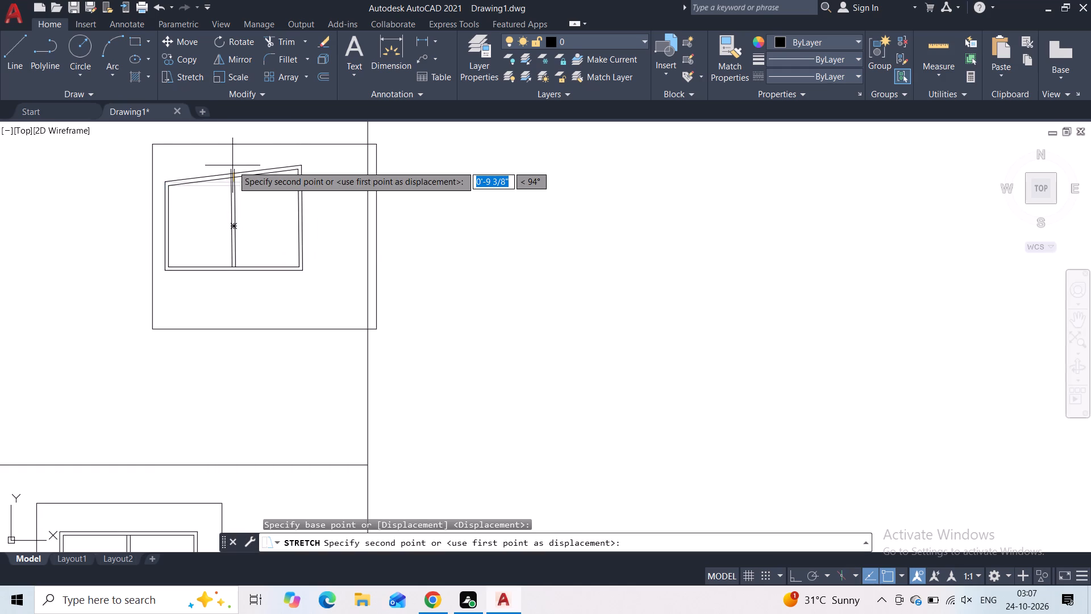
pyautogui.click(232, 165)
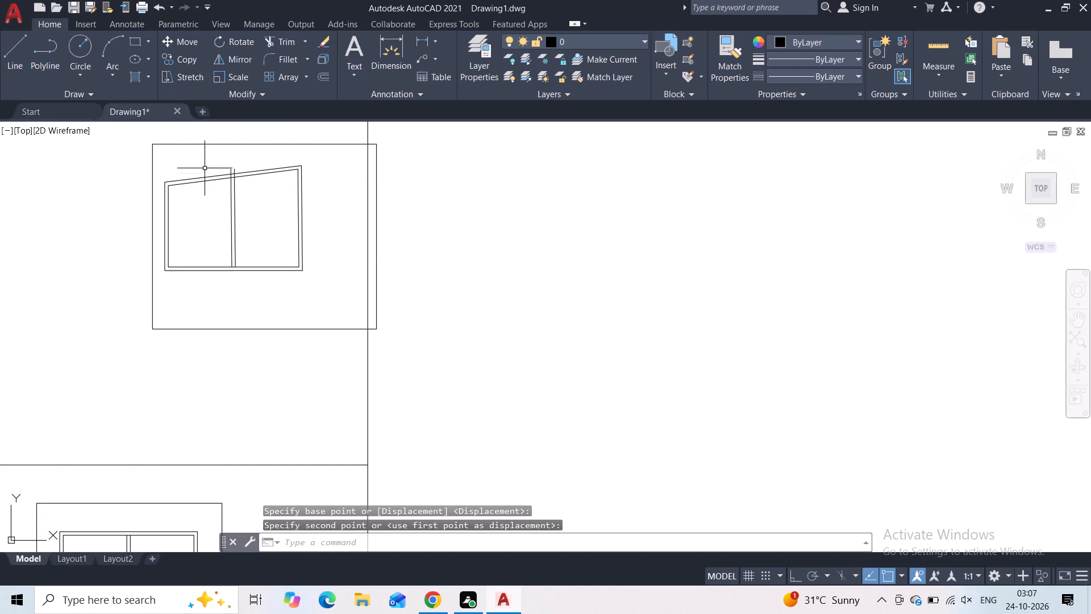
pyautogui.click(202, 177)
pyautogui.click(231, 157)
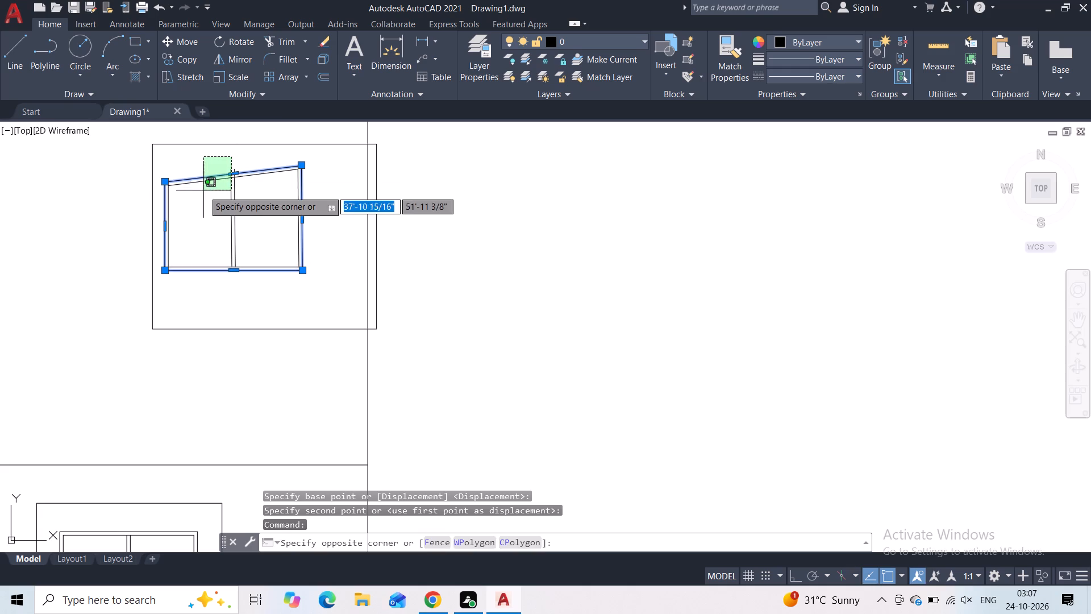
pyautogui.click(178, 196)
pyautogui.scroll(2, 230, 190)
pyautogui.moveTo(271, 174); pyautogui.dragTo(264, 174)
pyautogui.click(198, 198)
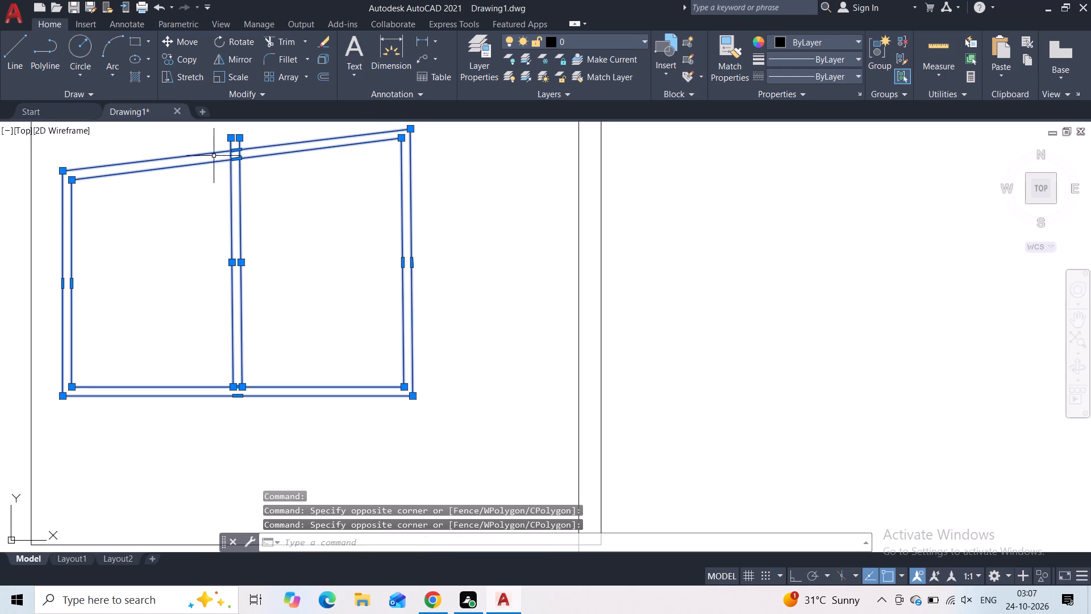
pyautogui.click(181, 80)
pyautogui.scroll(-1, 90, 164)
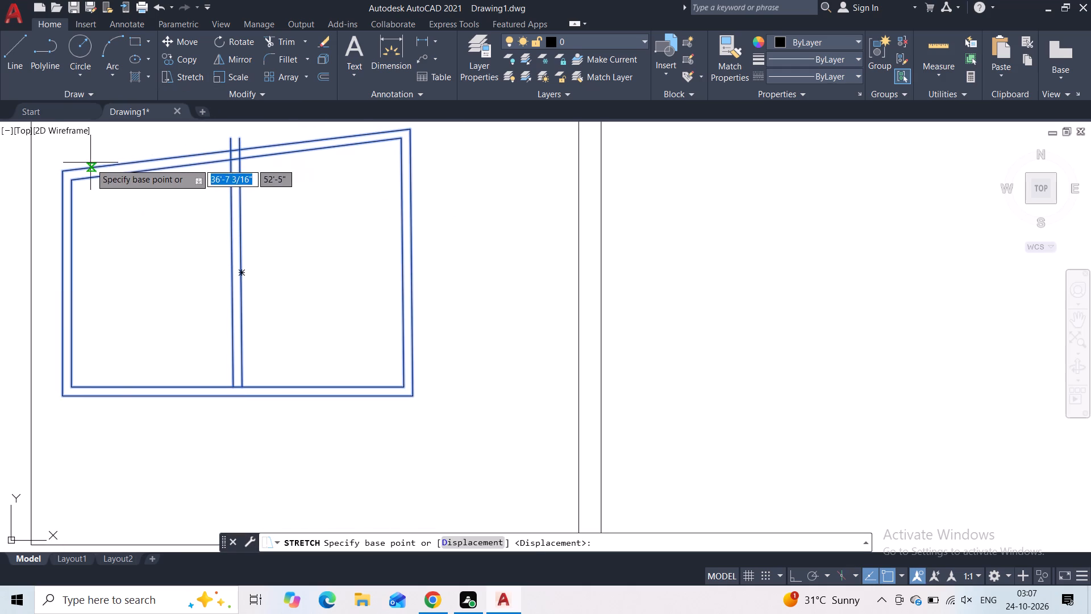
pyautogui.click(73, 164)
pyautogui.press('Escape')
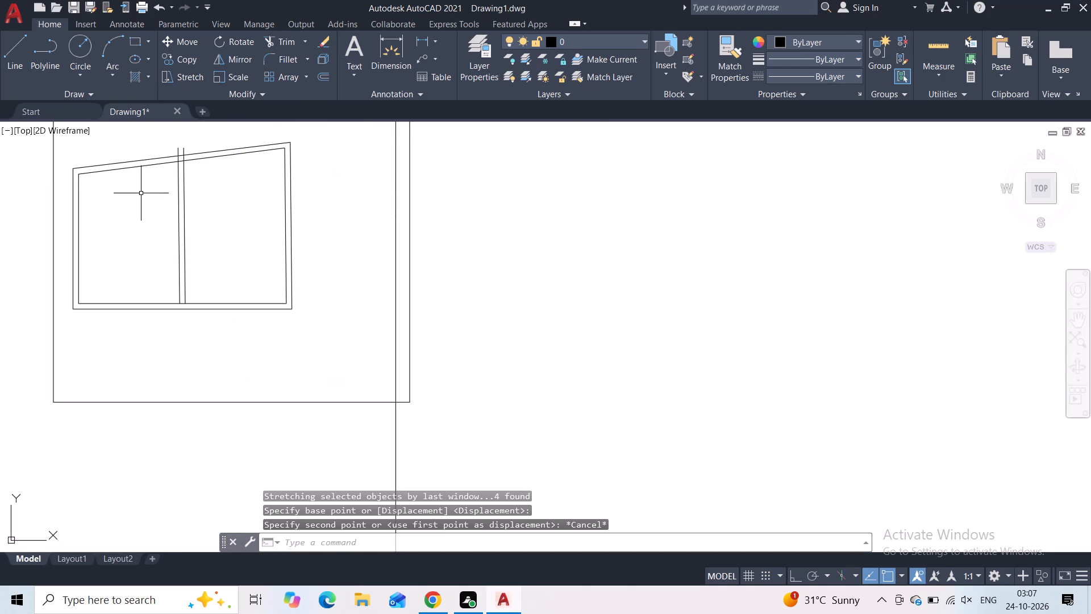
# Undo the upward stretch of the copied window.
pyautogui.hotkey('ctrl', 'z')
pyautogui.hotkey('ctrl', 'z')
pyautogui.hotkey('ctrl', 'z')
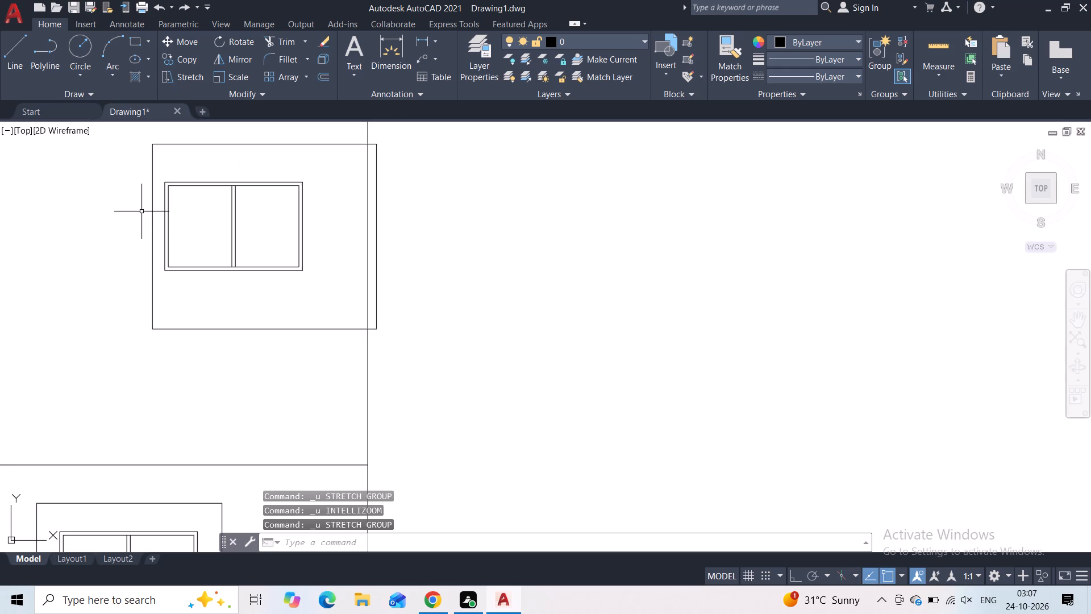
# Stretch the top edge of the copied window's outer frame upward, keeping it horizontal, inside the projecting rectangle.
pyautogui.scroll(-1, 270, 205)
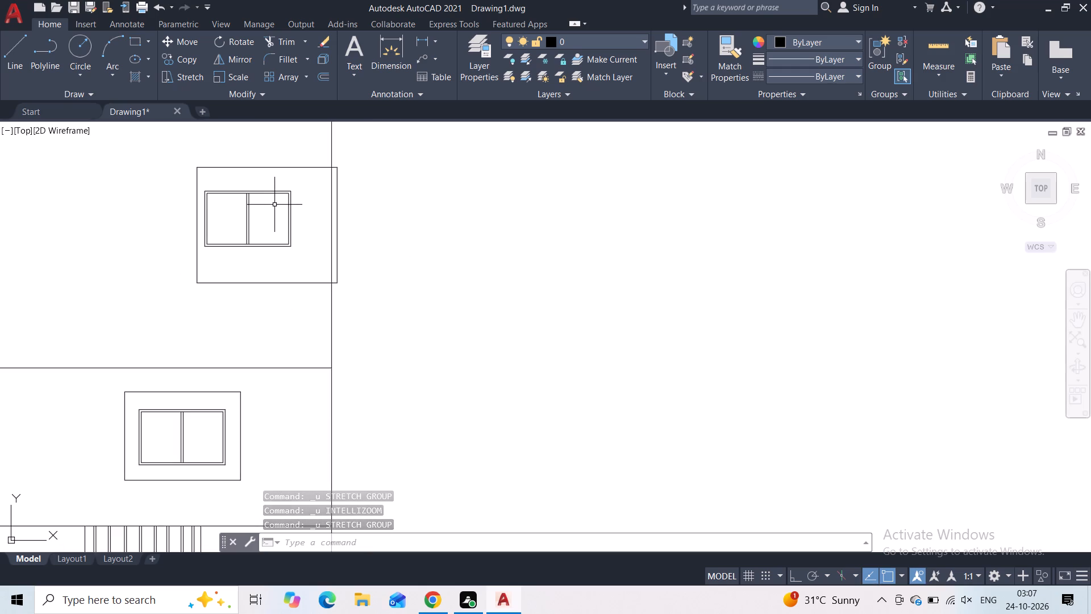
pyautogui.scroll(-1, 273, 203)
pyautogui.moveTo(270, 203); pyautogui.dragTo(280, 216, button='middle')
pyautogui.scroll(1, 278, 213)
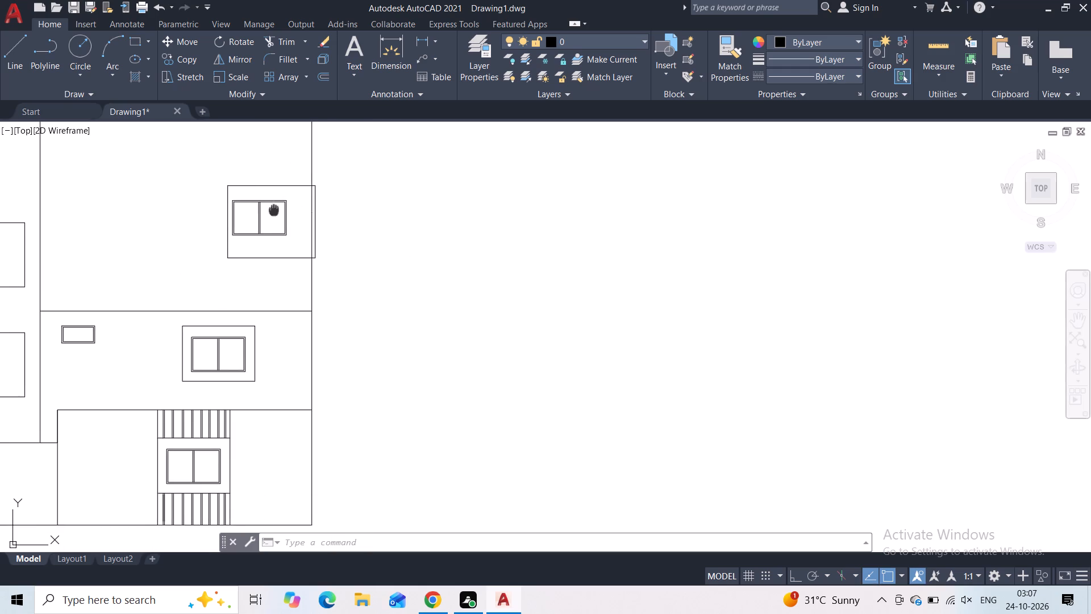
pyautogui.moveTo(280, 216); pyautogui.dragTo(280, 217, button='middle')
pyautogui.scroll(2, 280, 216)
pyautogui.moveTo(271, 213); pyautogui.dragTo(281, 217, button='middle')
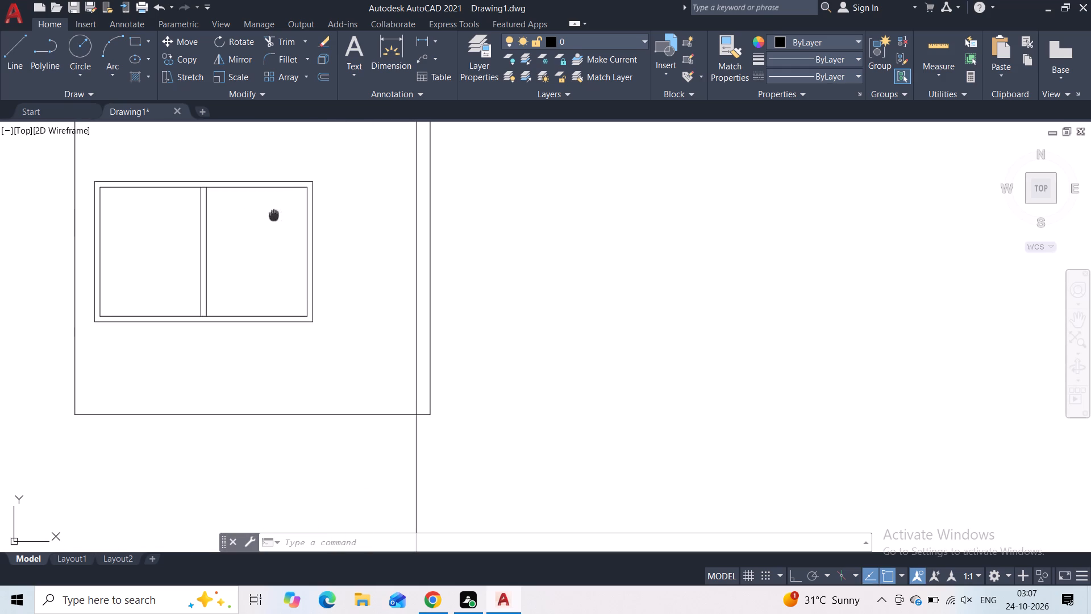
pyautogui.moveTo(281, 217); pyautogui.dragTo(298, 230, button='middle')
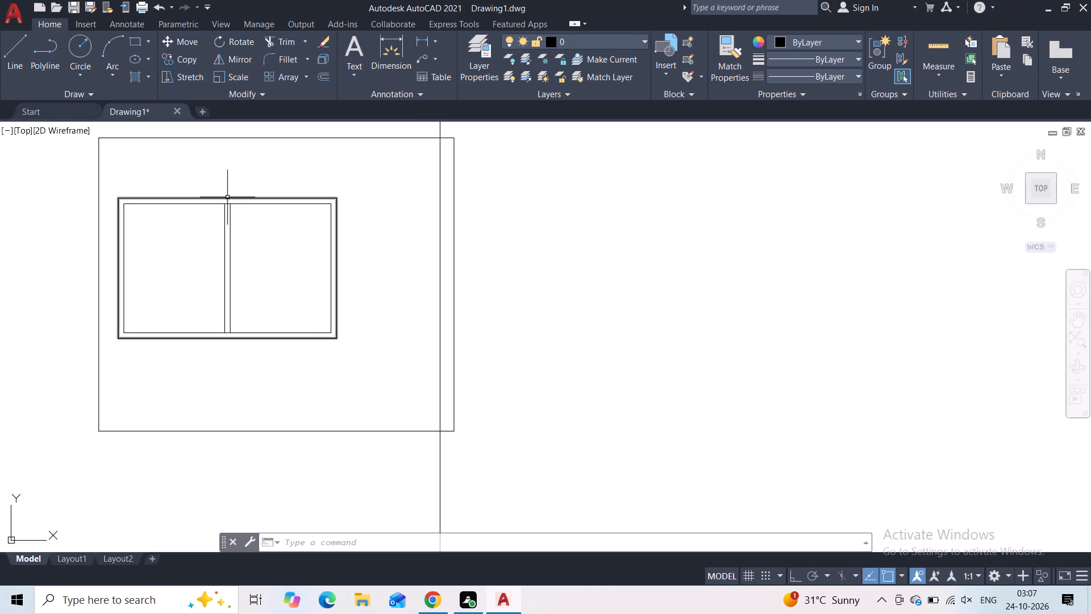
pyautogui.click(227, 197)
pyautogui.click(229, 198)
pyautogui.click(228, 176)
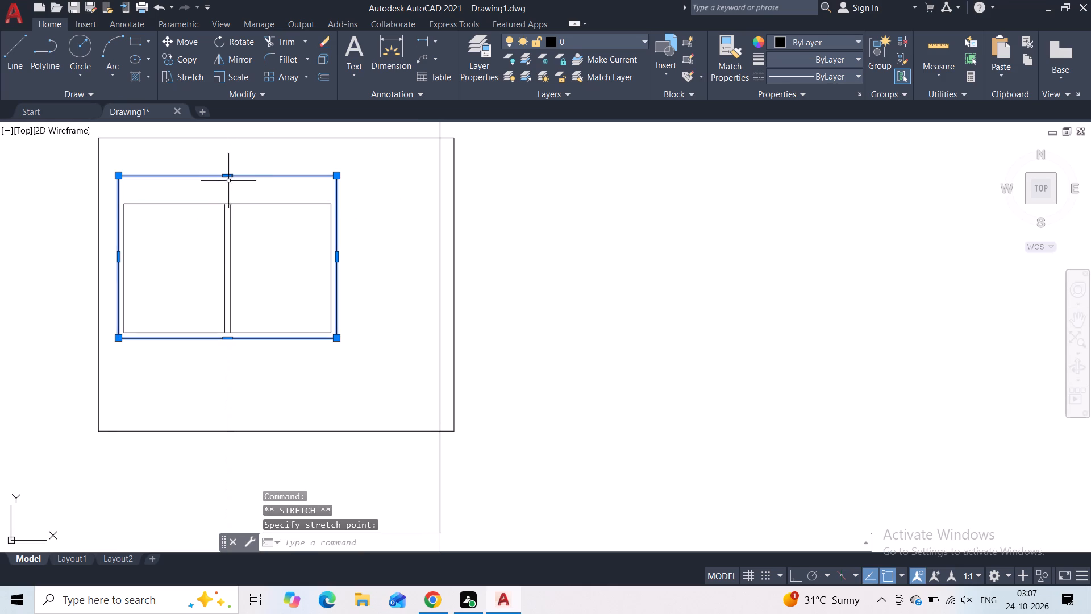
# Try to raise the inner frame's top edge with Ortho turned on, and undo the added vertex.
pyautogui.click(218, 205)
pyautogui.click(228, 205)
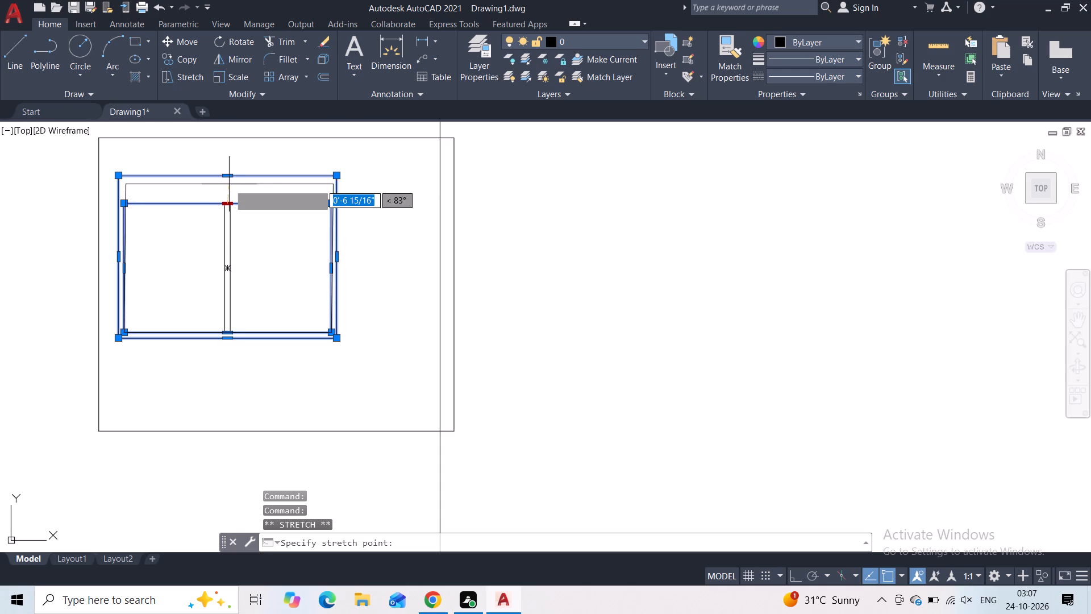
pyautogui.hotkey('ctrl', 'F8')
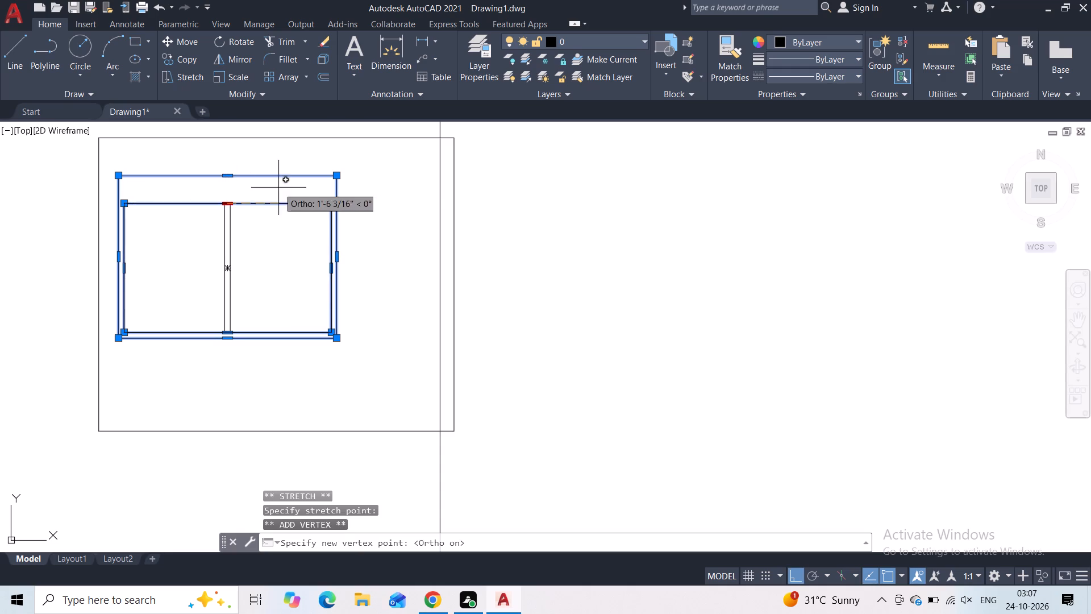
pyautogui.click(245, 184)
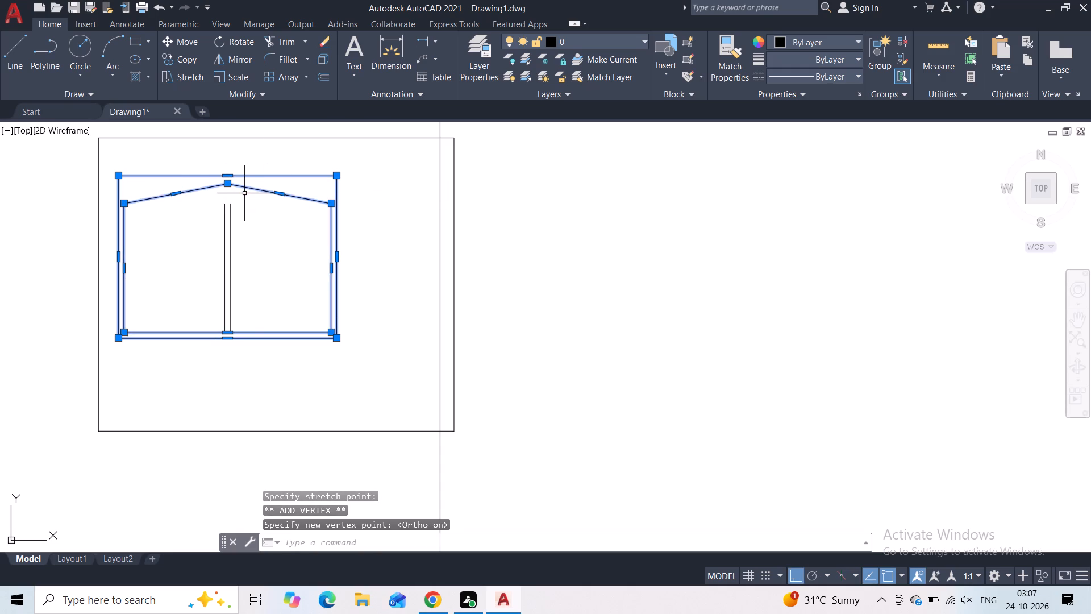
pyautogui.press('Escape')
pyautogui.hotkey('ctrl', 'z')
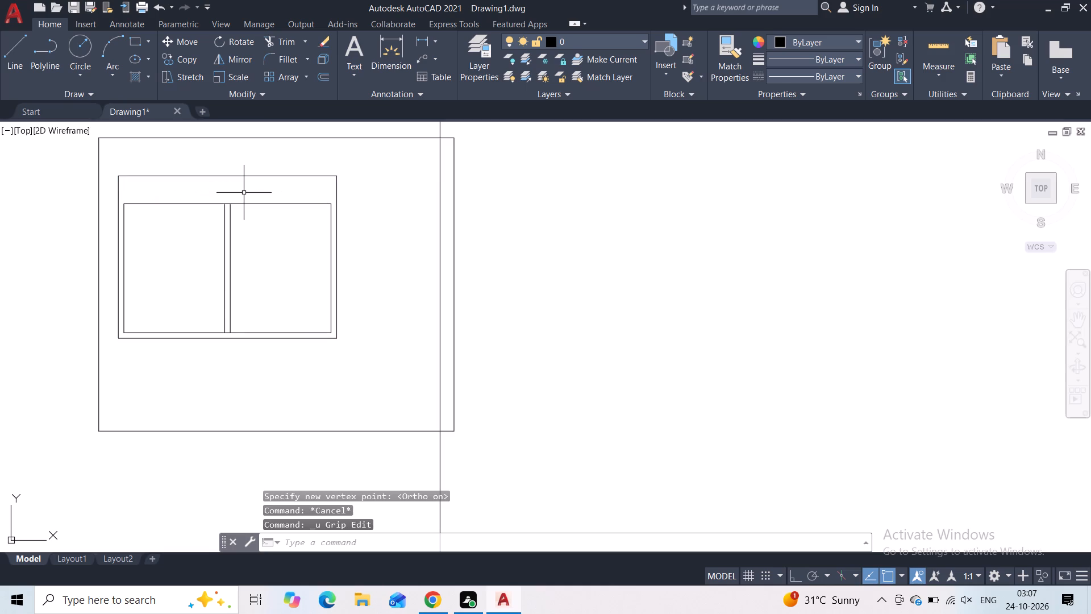
# Stretch the inner frame's top edge straight upward to just below the outer frame's top edge.
pyautogui.click(222, 205)
pyautogui.click(228, 206)
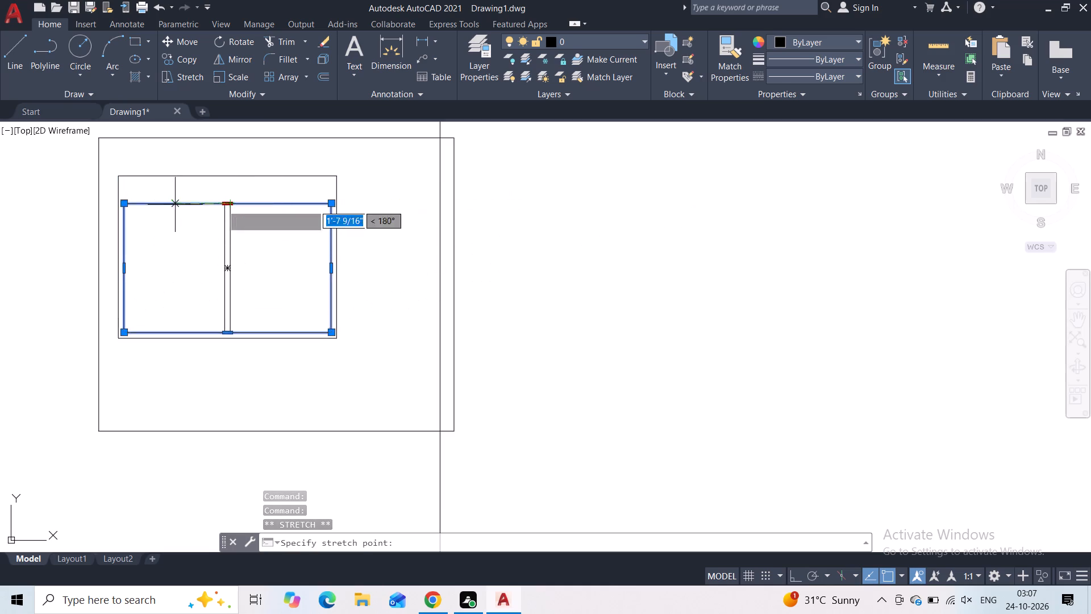
pyautogui.click(228, 189)
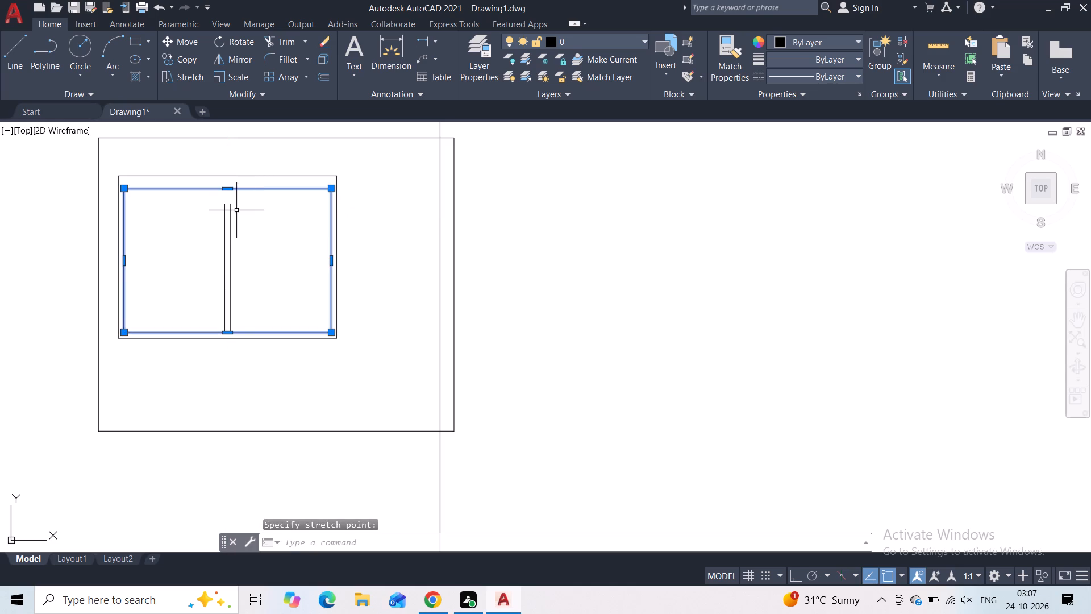
pyautogui.press('Escape')
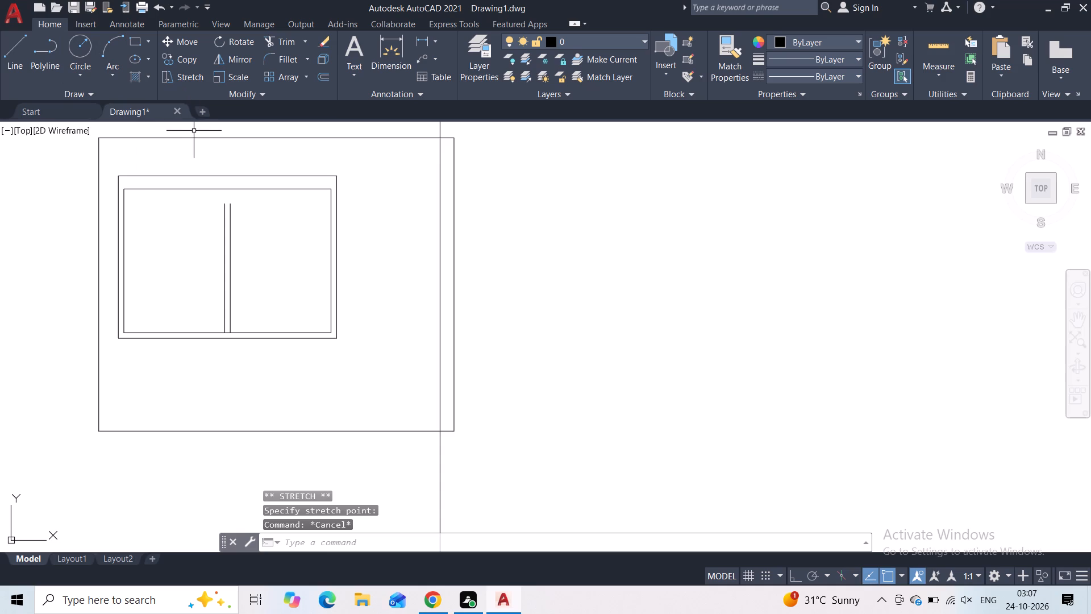
# Extend both central mullion lines up to the inner frame's raised top edge.
pyautogui.write('ex')
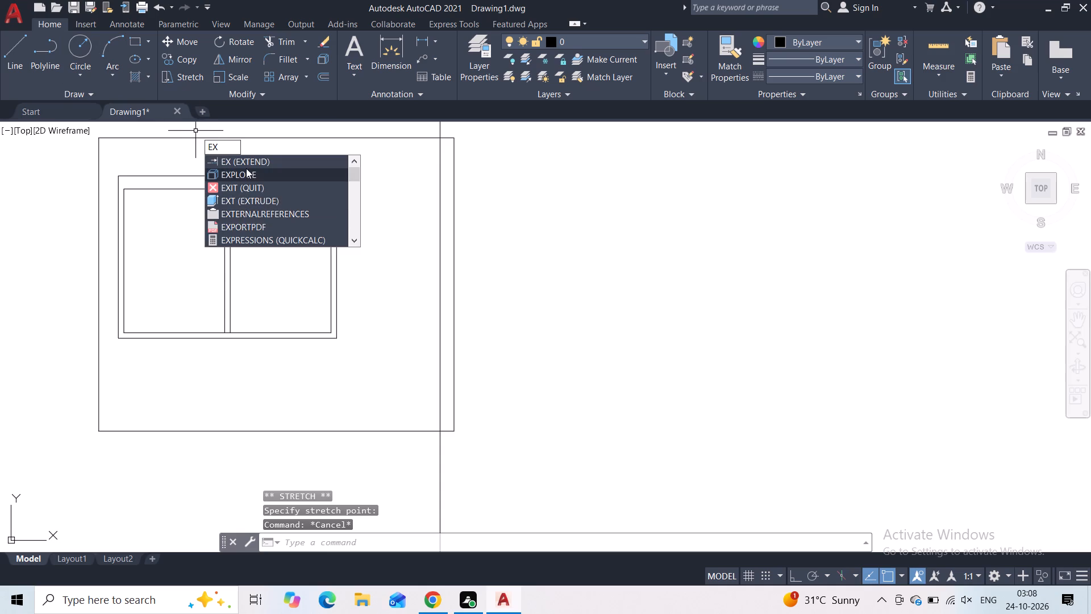
pyautogui.click(244, 163)
pyautogui.click(230, 214)
pyautogui.click(221, 214)
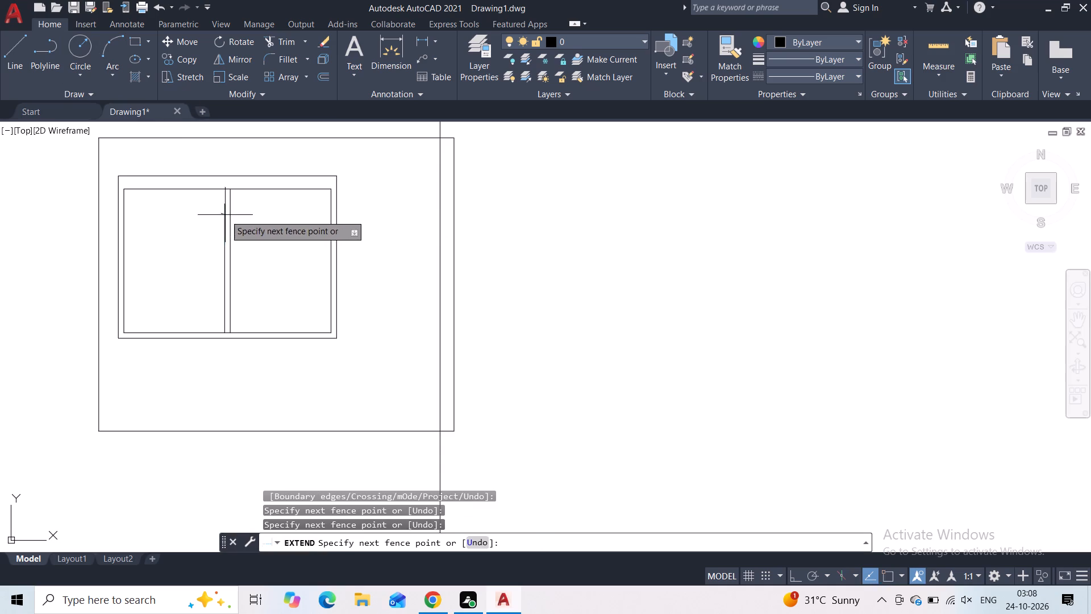
pyautogui.click(226, 215)
pyautogui.press('Escape')
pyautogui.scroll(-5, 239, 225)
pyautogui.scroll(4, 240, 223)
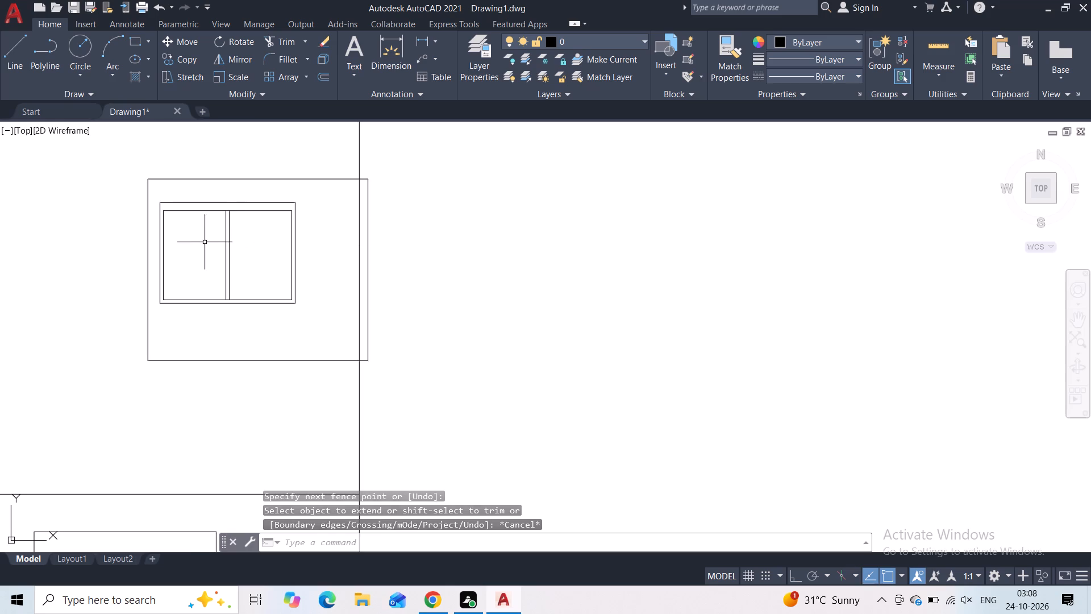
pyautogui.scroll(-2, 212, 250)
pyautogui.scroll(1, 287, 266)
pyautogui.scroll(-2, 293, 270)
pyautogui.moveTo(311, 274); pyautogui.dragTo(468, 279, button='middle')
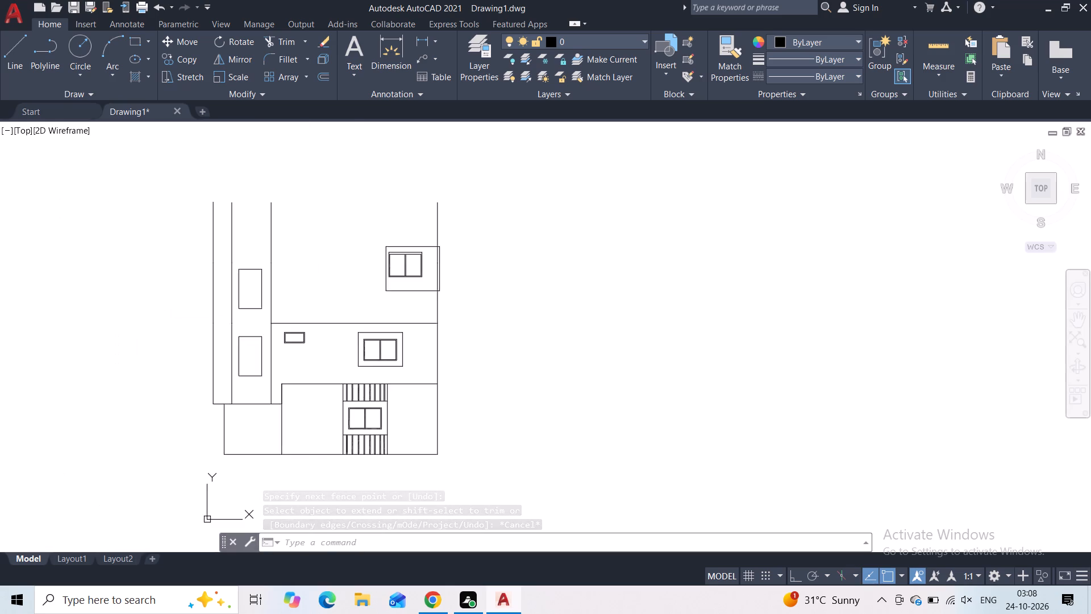
# Stretch the bottom edge of the taller window's outer frame slightly downward inside the projecting rectangle.
pyautogui.scroll(1, 465, 279)
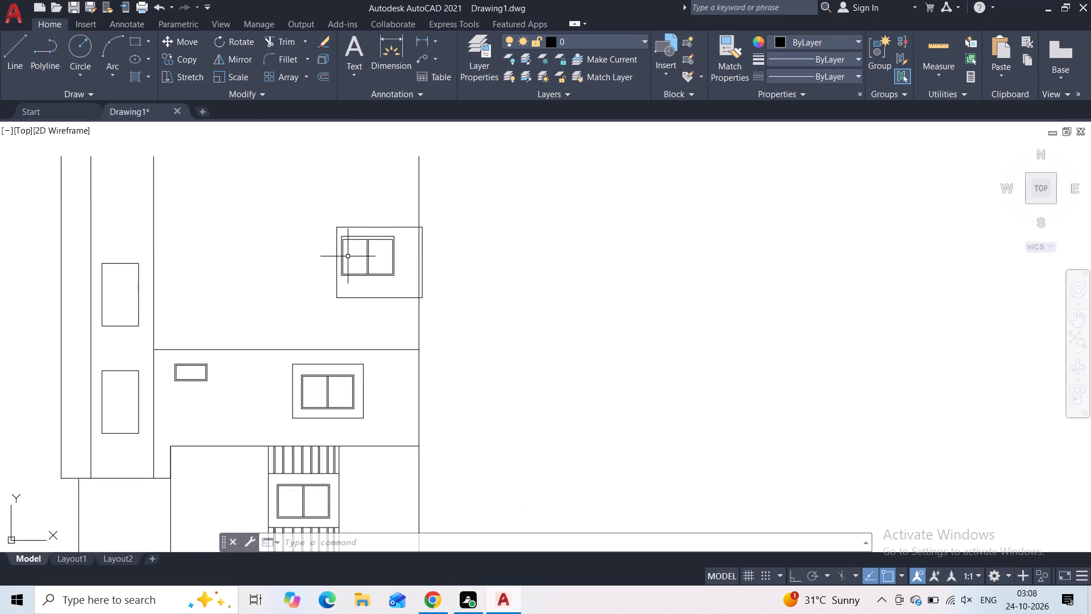
pyautogui.scroll(4, 348, 252)
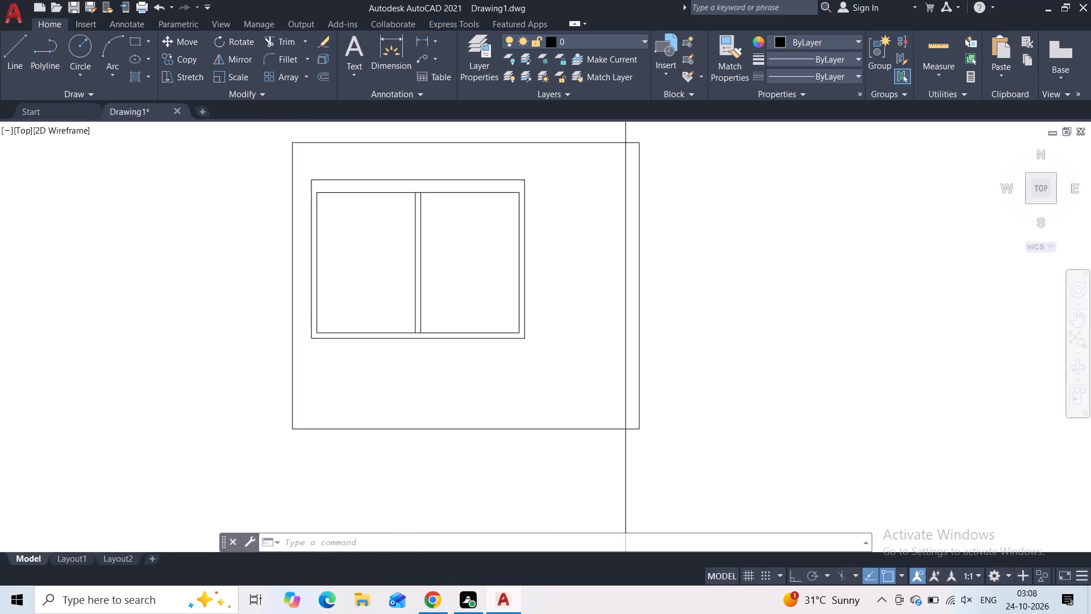
pyautogui.click(377, 383)
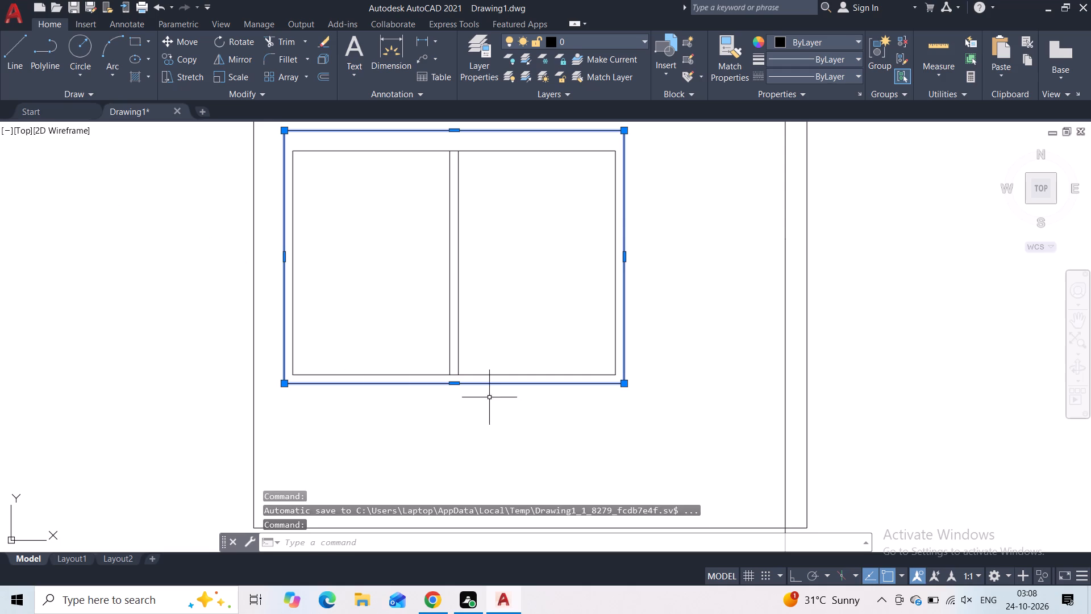
pyautogui.click(456, 384)
pyautogui.click(455, 394)
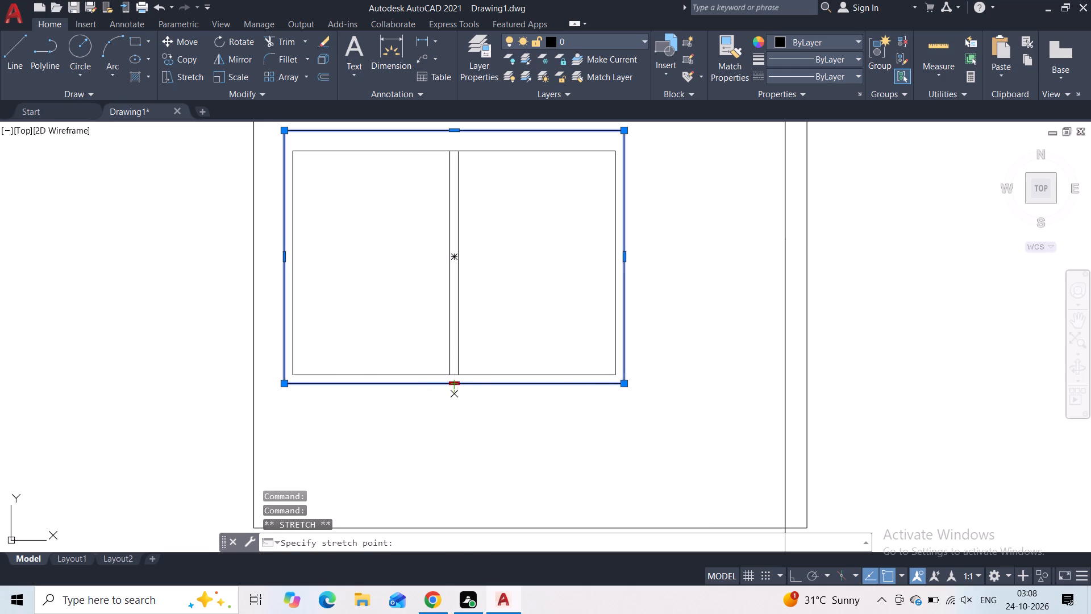
pyautogui.press('Escape')
# Copy the small double-framed window from the middle storey up to the storey above, using its centre as base point.
pyautogui.scroll(-1, 432, 331)
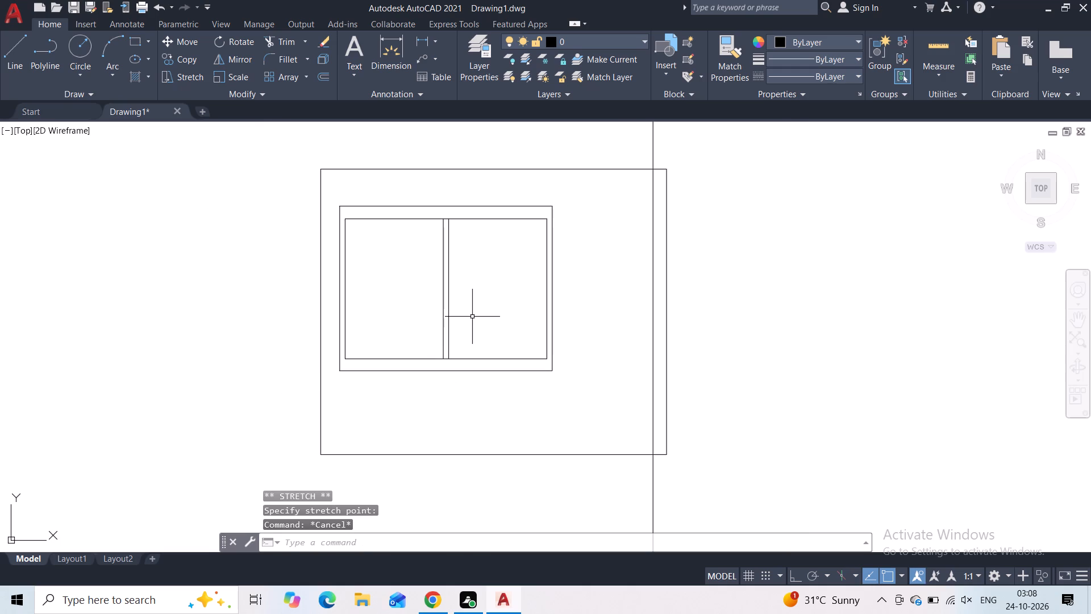
pyautogui.scroll(-1, 424, 403)
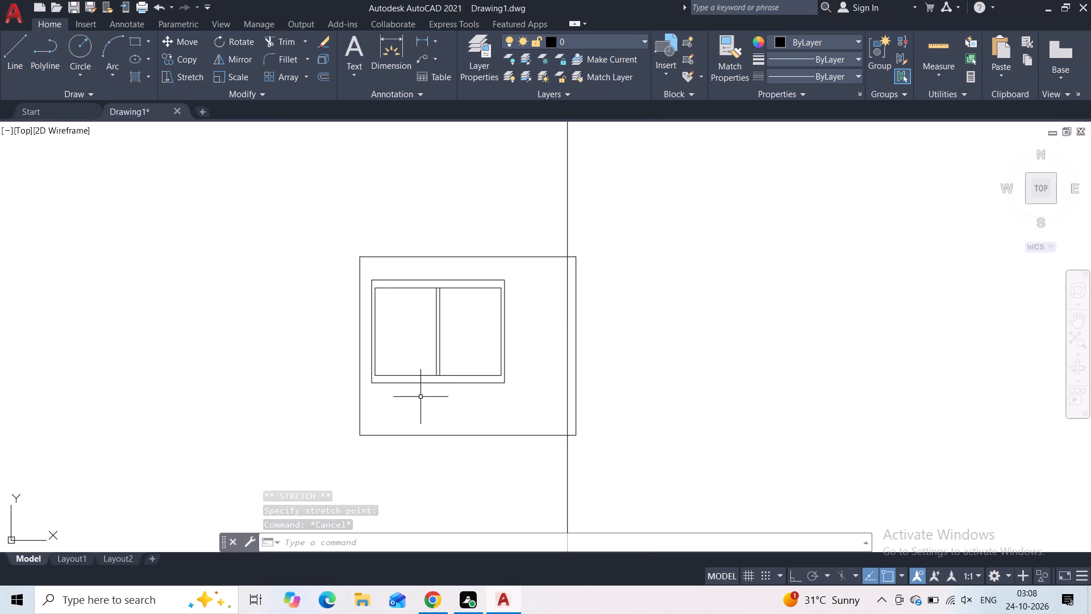
pyautogui.scroll(-1, 411, 396)
pyautogui.moveTo(397, 330); pyautogui.dragTo(408, 314, button='middle')
pyautogui.moveTo(338, 346); pyautogui.dragTo(468, 264, button='middle')
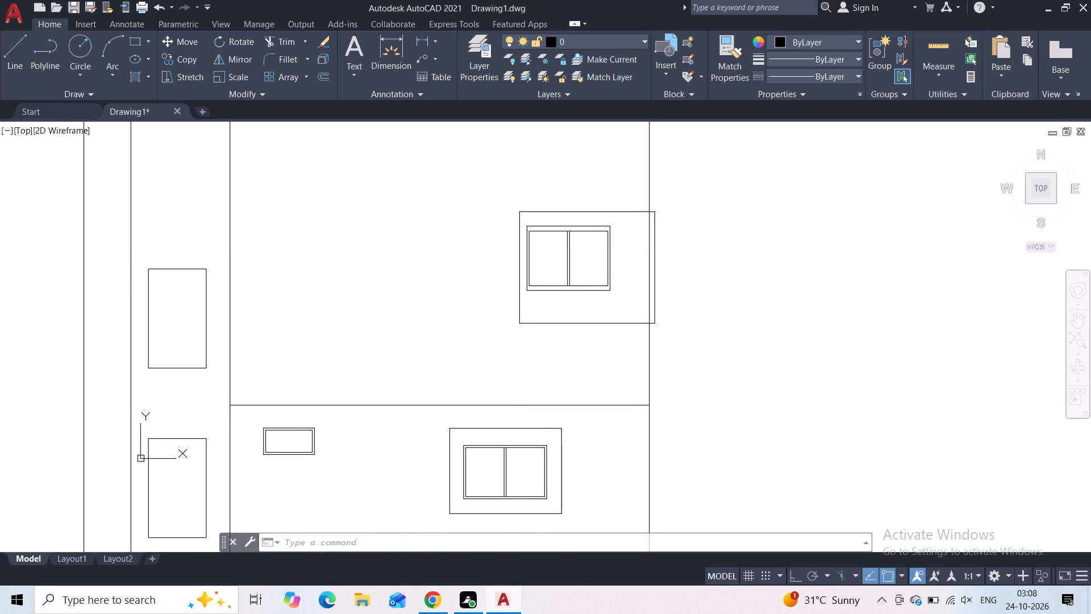
pyautogui.moveTo(334, 362); pyautogui.dragTo(350, 307, button='middle')
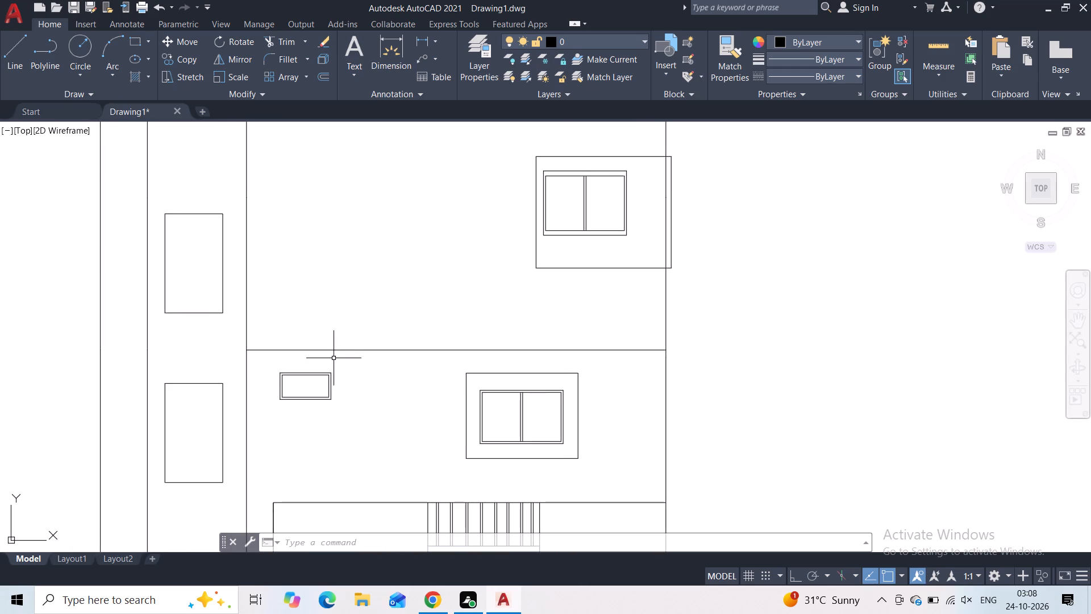
pyautogui.scroll(-2, 214, 223)
pyautogui.moveTo(213, 211); pyautogui.dragTo(195, 290, button='middle')
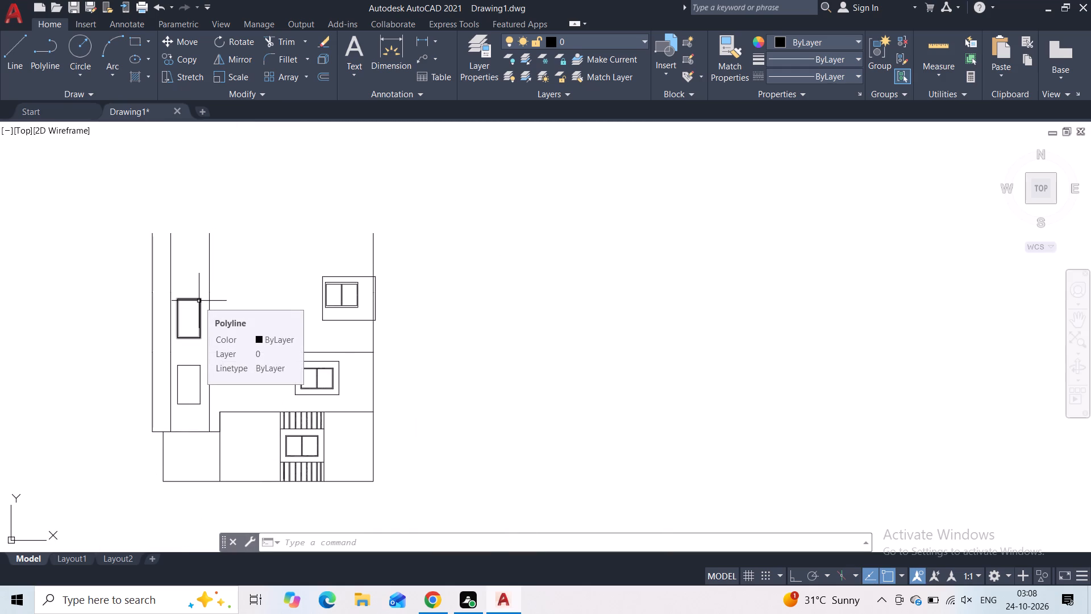
pyautogui.scroll(1, 245, 366)
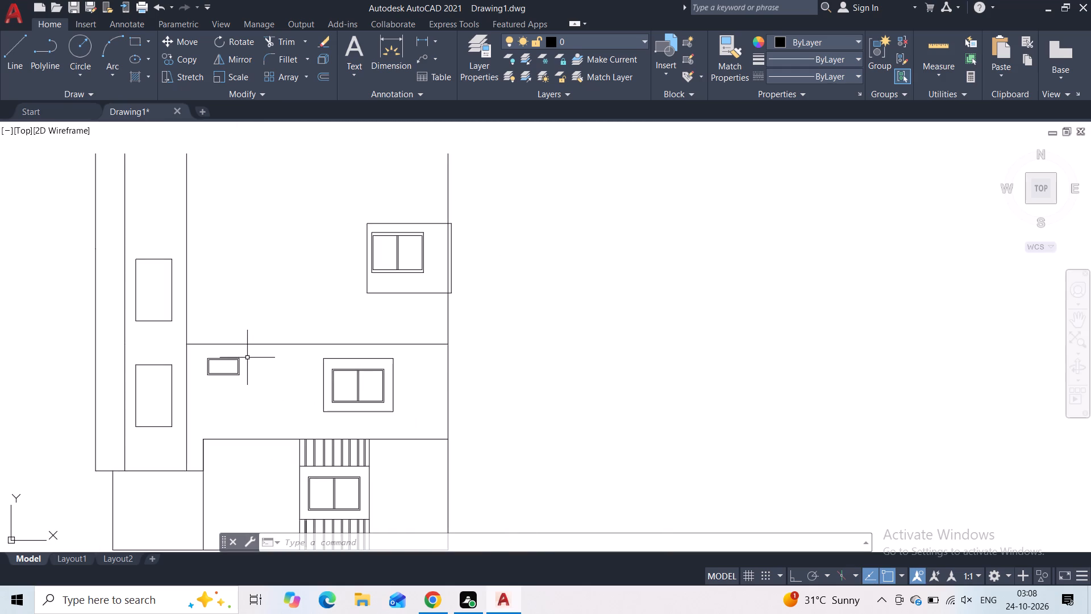
pyautogui.click(247, 358)
pyautogui.click(208, 377)
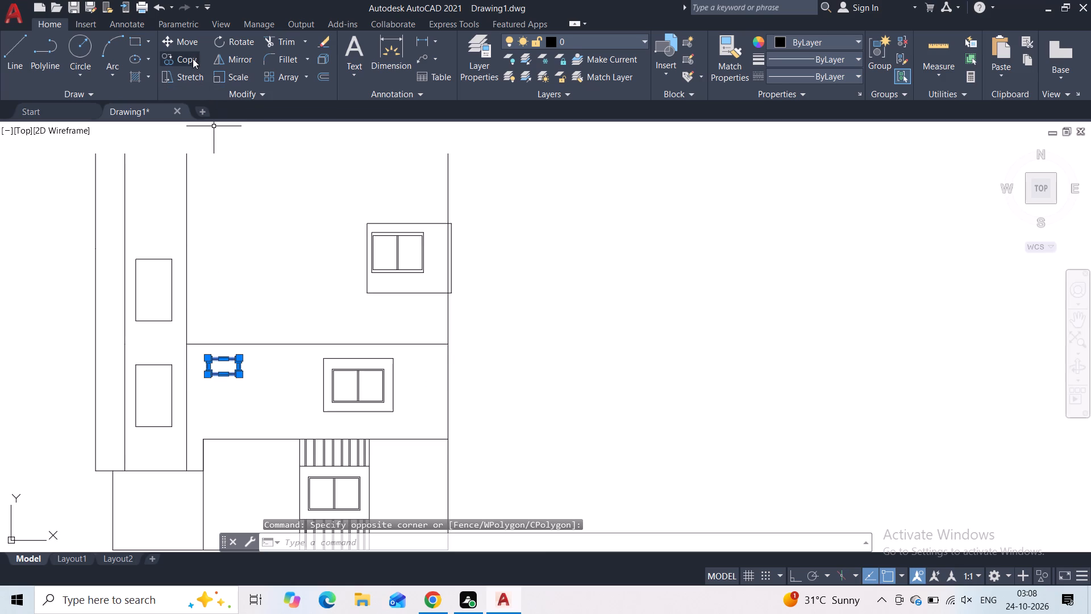
pyautogui.click(180, 60)
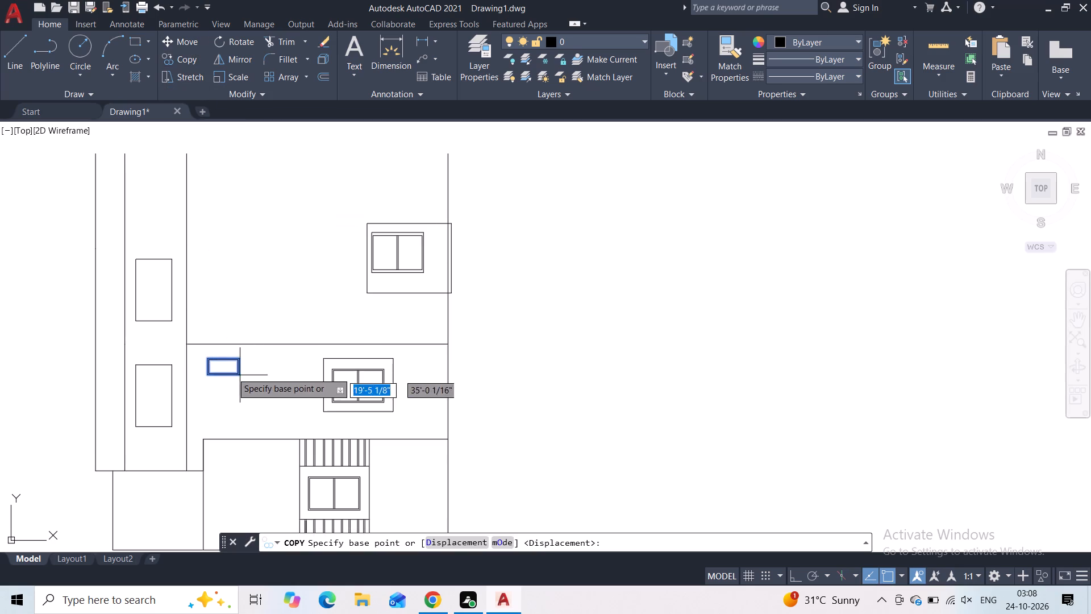
pyautogui.click(221, 365)
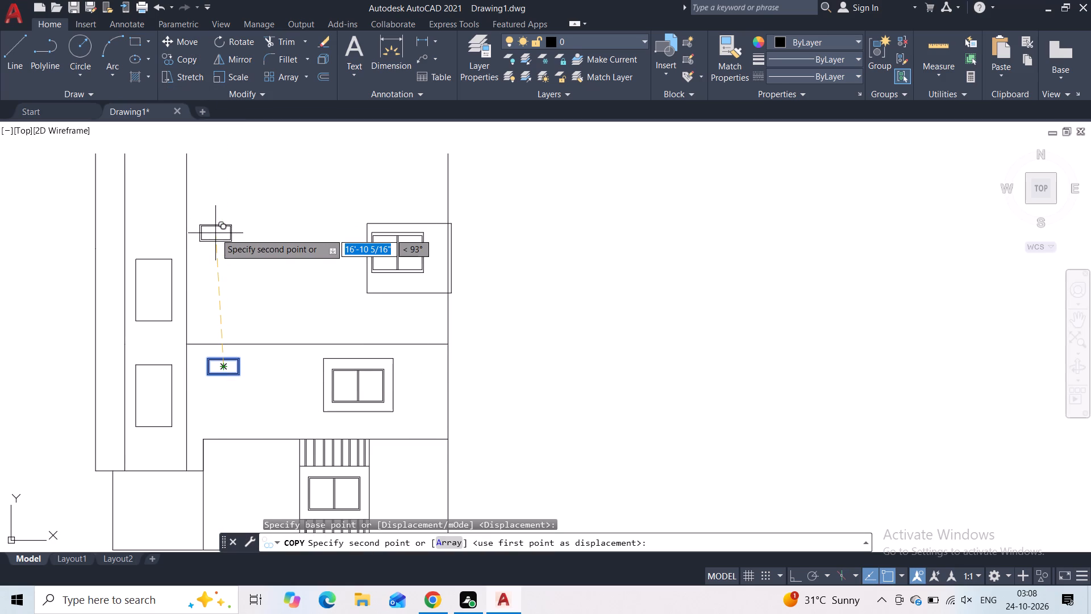
pyautogui.click(215, 234)
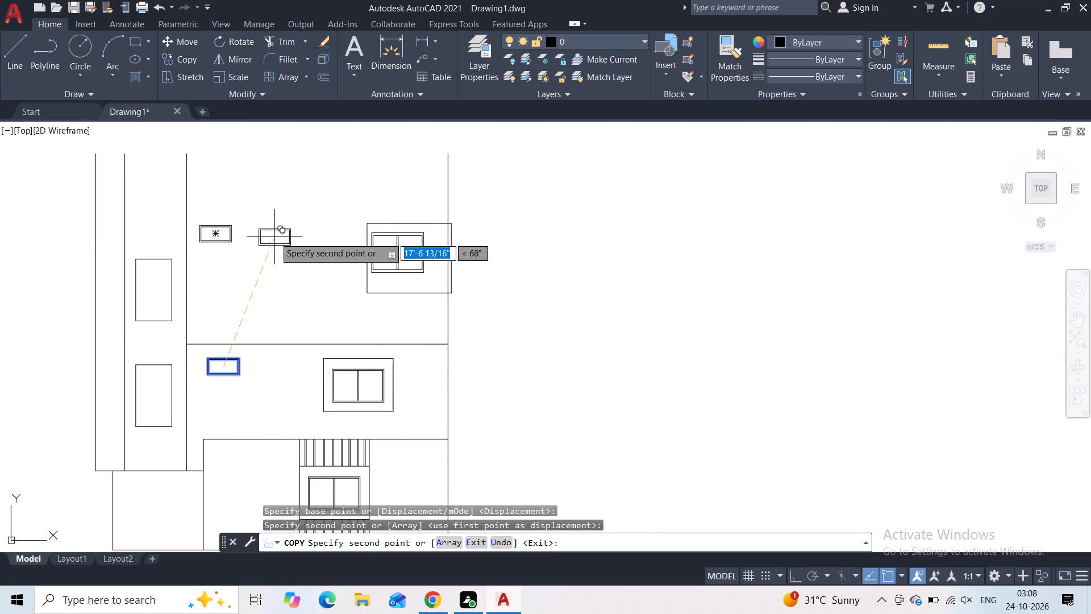
pyautogui.press('Escape')
# Move the copied small window so its centre is vertically aligned about 18' above the centre of the original small window.
pyautogui.click(240, 215)
pyautogui.click(179, 247)
pyautogui.scroll(2, 202, 272)
pyautogui.press('Escape')
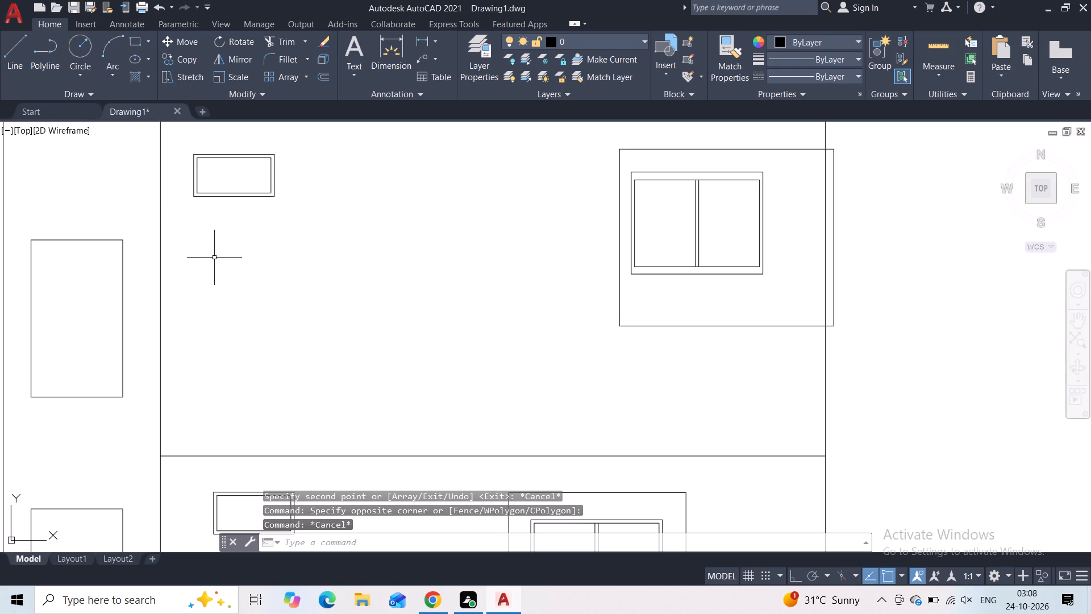
pyautogui.click(303, 136)
pyautogui.click(207, 209)
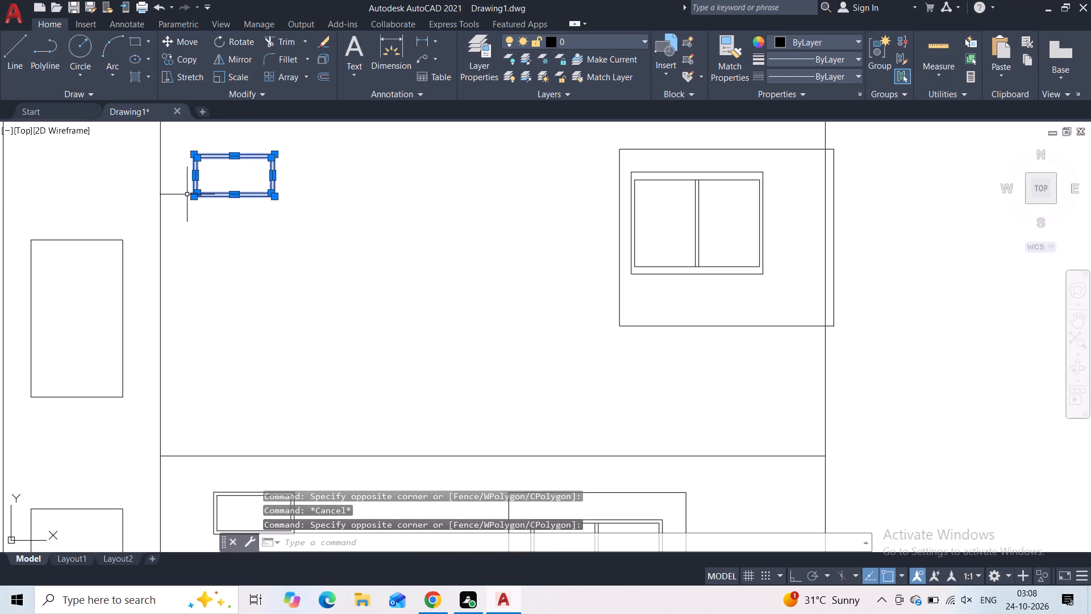
pyautogui.click(188, 66)
pyautogui.press('Escape')
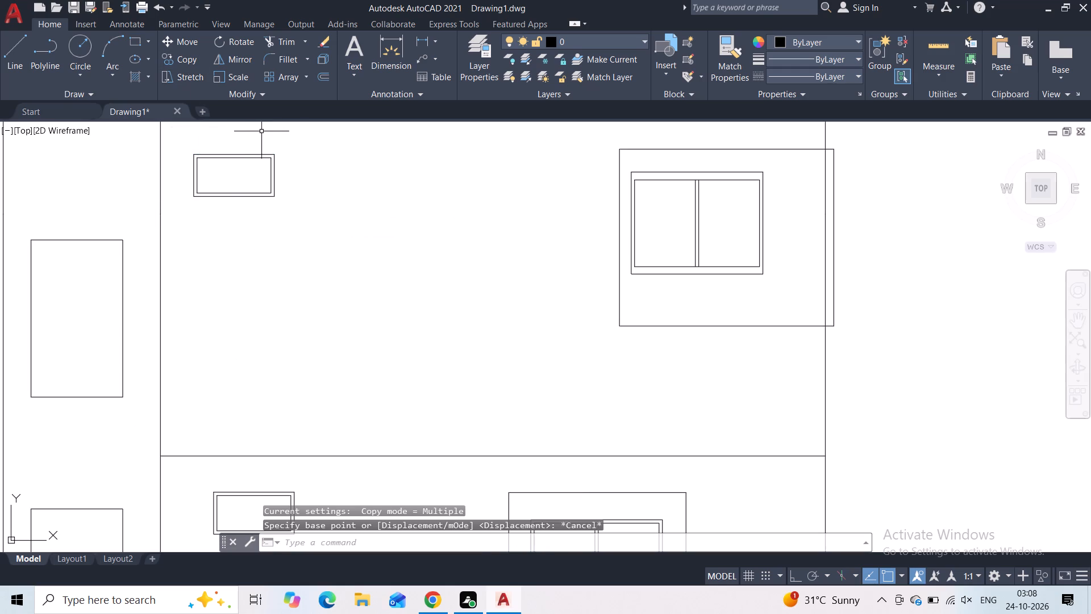
pyautogui.click(262, 131)
pyautogui.click(203, 249)
pyautogui.click(185, 46)
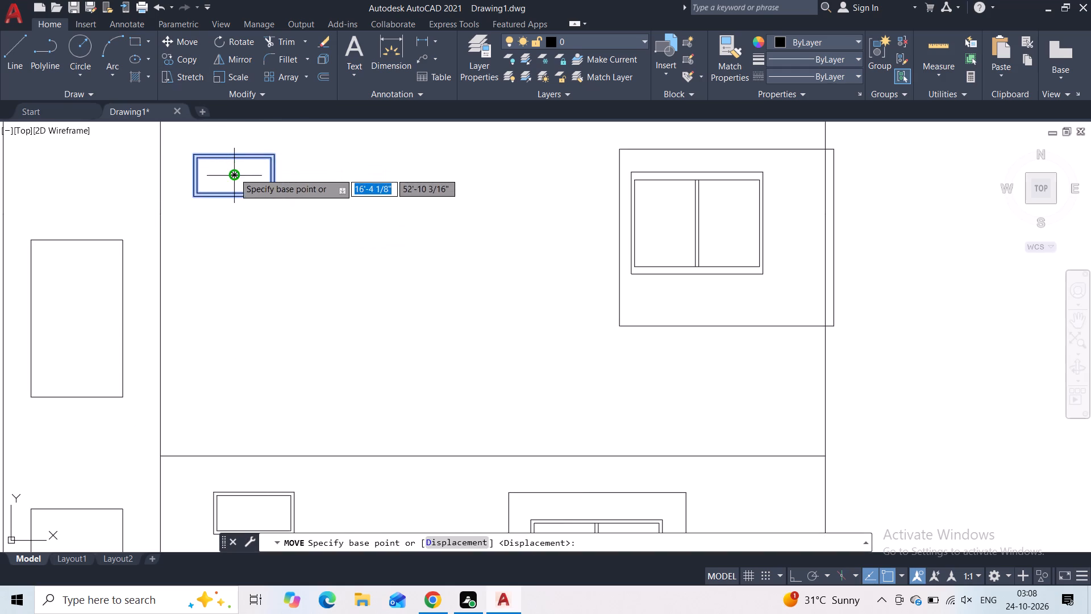
pyautogui.click(234, 173)
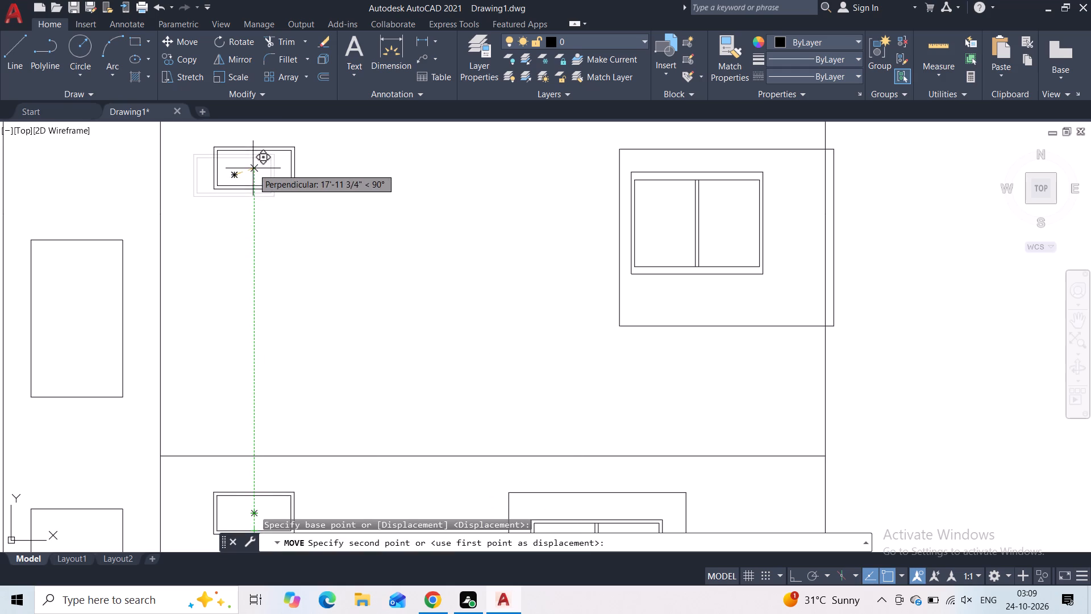
pyautogui.click(253, 168)
# Draw a horizontal line closing the top of the main block between the upper ends of its two side walls.
pyautogui.scroll(-2, 253, 231)
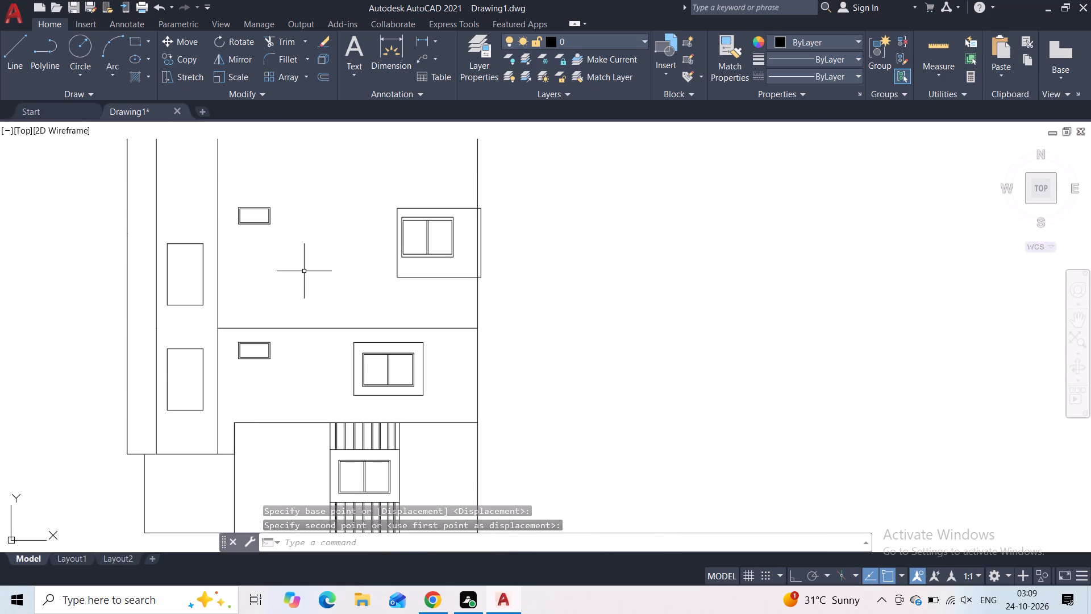
pyautogui.moveTo(304, 227); pyautogui.dragTo(272, 296, button='middle')
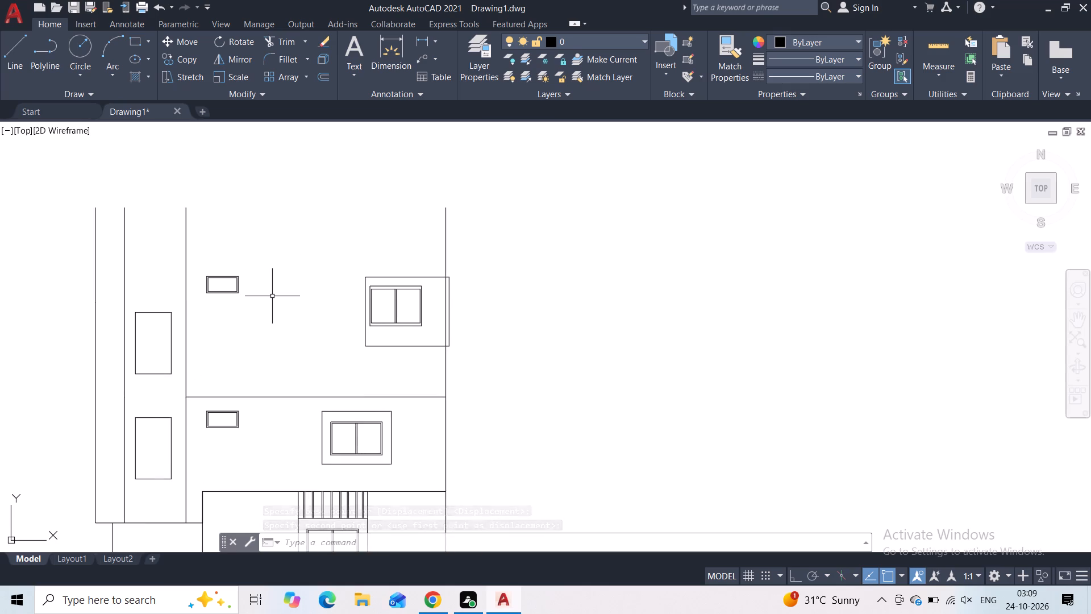
pyautogui.click(3, 58)
pyautogui.click(189, 211)
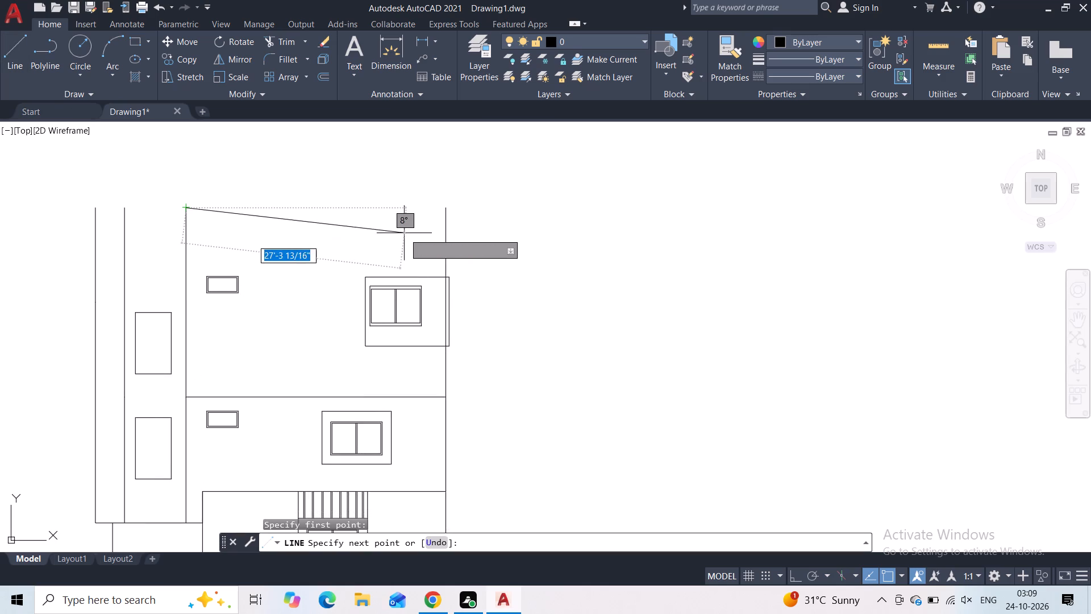
pyautogui.click(447, 211)
pyautogui.press('Escape')
pyautogui.press('Escape')
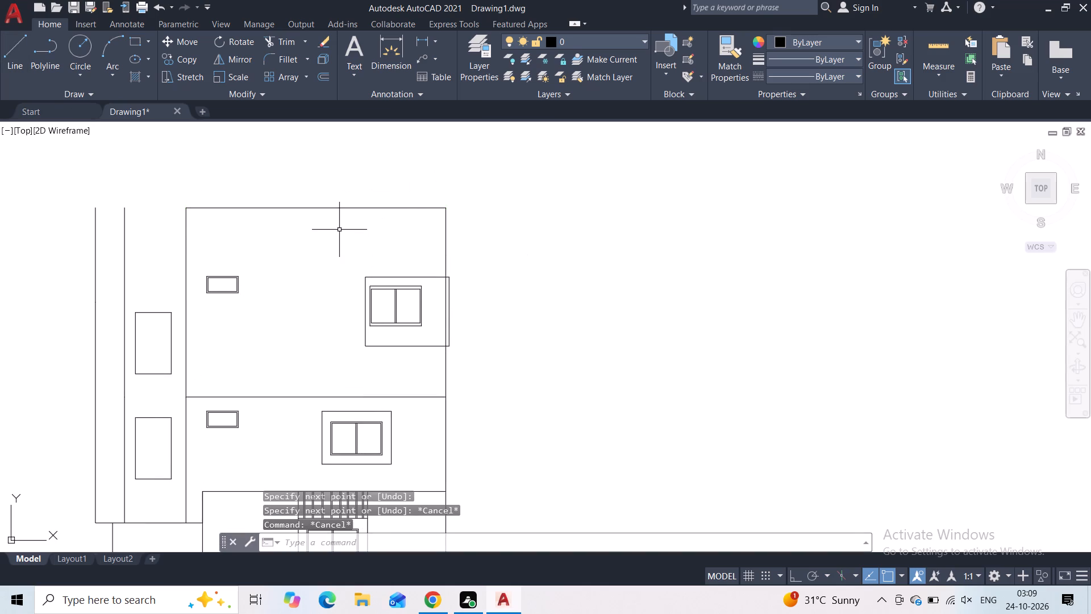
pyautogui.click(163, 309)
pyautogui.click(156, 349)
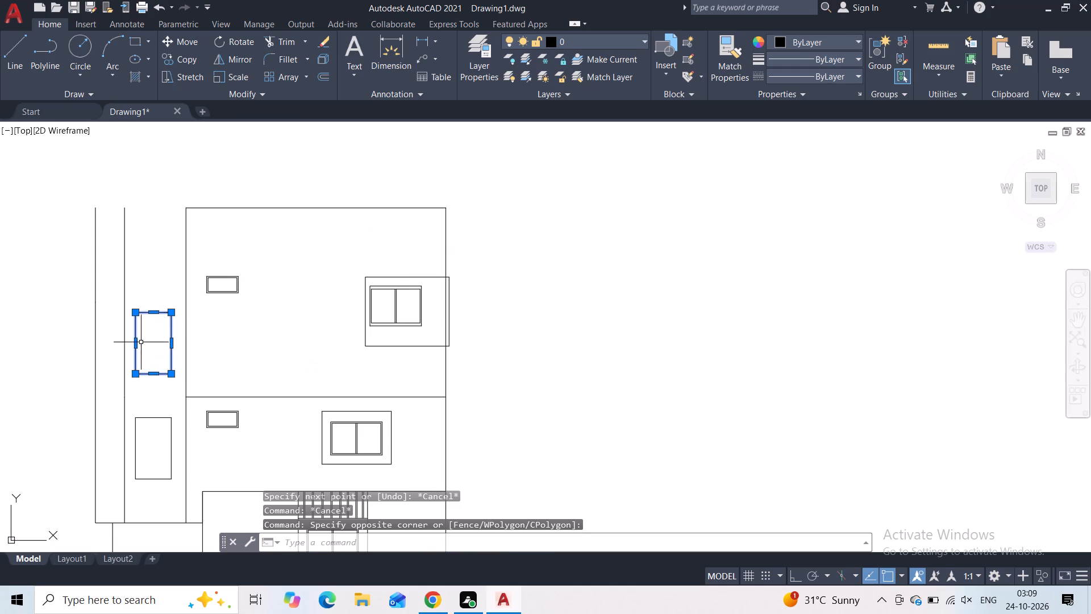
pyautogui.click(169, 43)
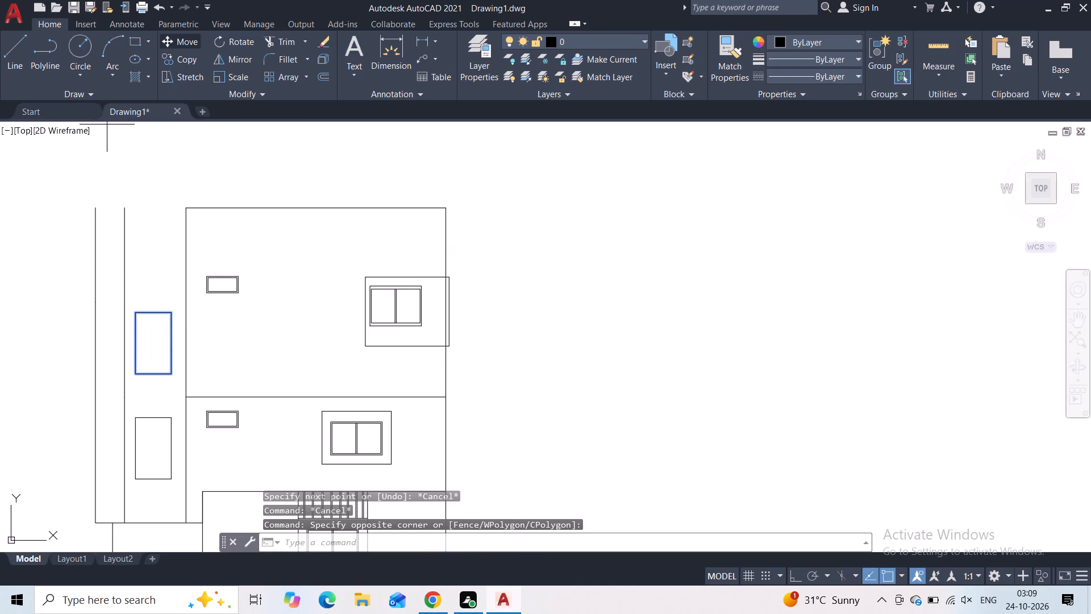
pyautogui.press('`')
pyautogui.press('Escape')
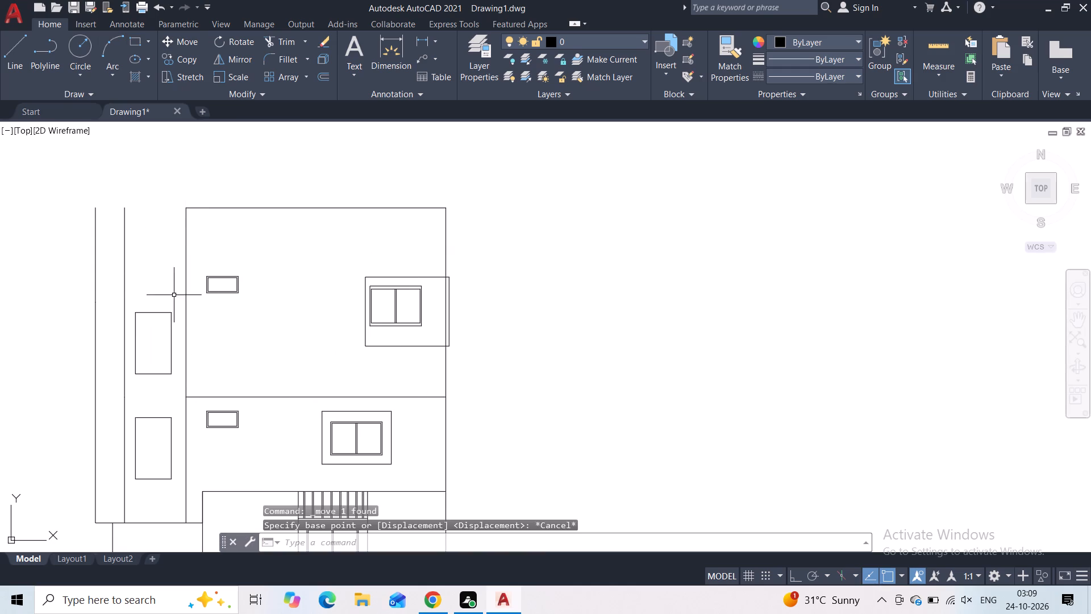
# Copy the upper tall rectangle in the stair bay straight upward as a third opening above it.
pyautogui.click(173, 294)
pyautogui.click(147, 366)
pyautogui.click(187, 60)
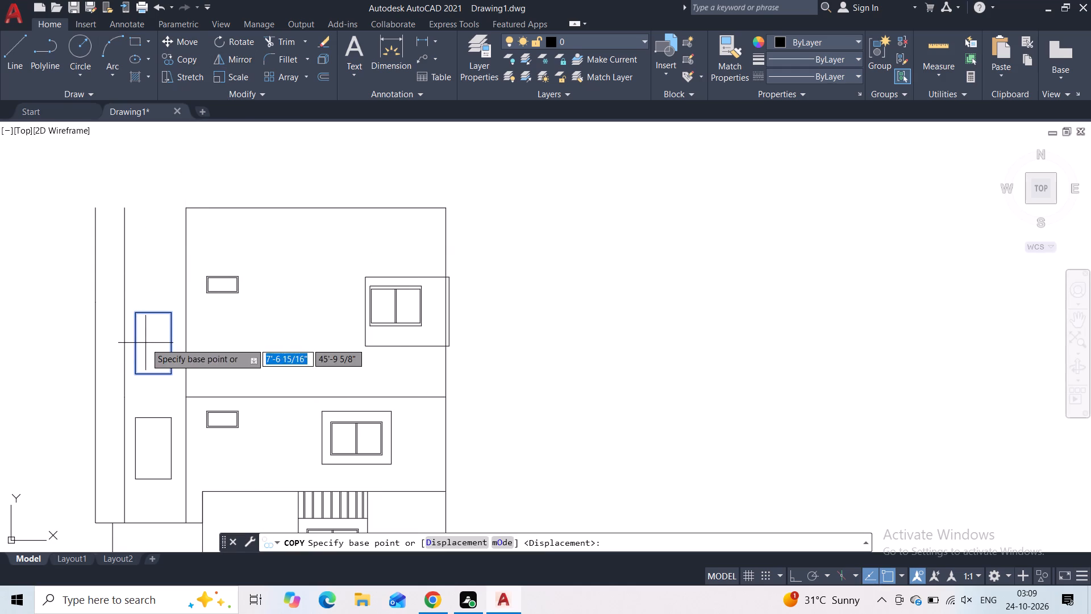
pyautogui.click(154, 374)
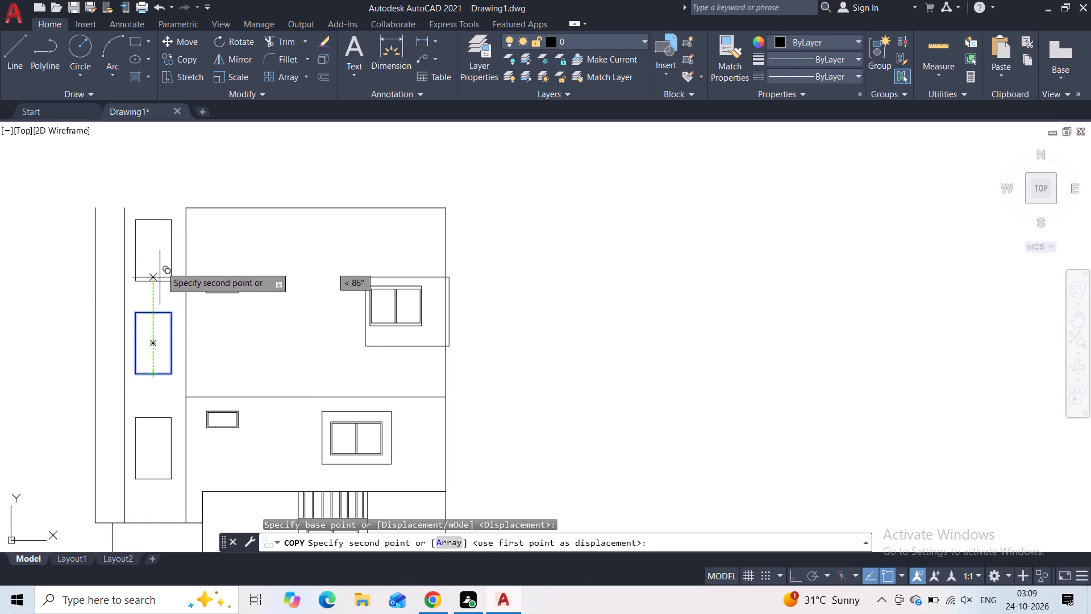
pyautogui.click(155, 247)
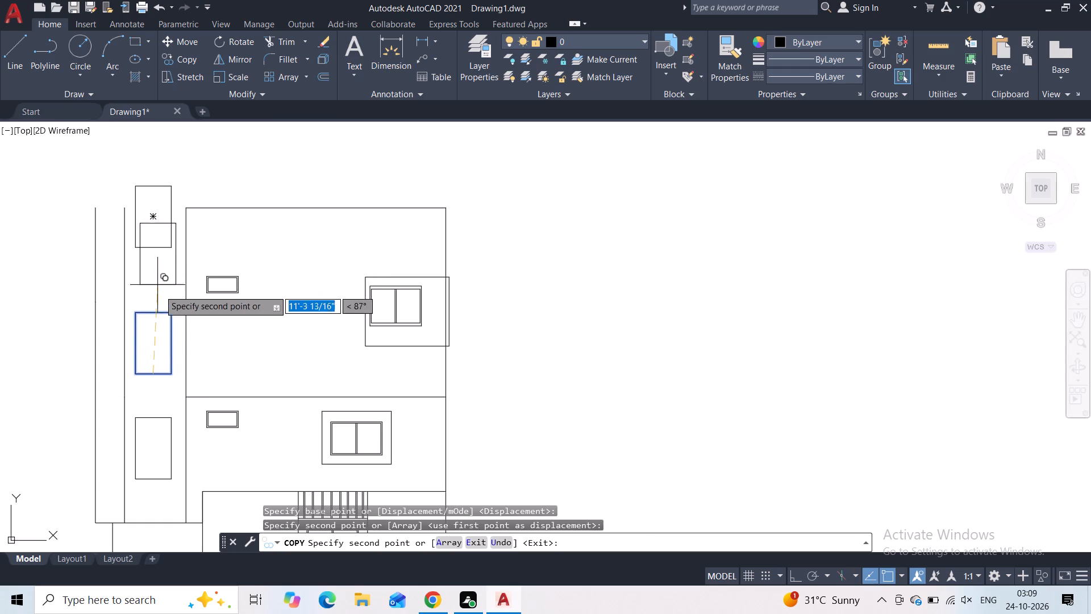
pyautogui.press('Escape')
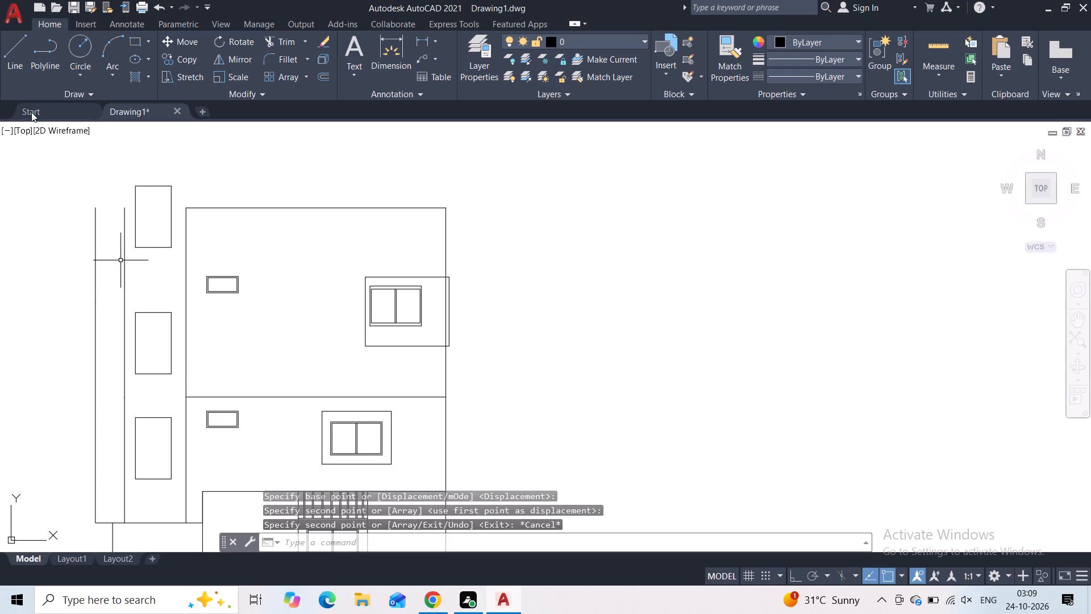
# Draw connected lines with Ortho on, raising the narrow outer strip above the main roof and closing it down to its inner line.
pyautogui.click(5, 56)
pyautogui.click(90, 206)
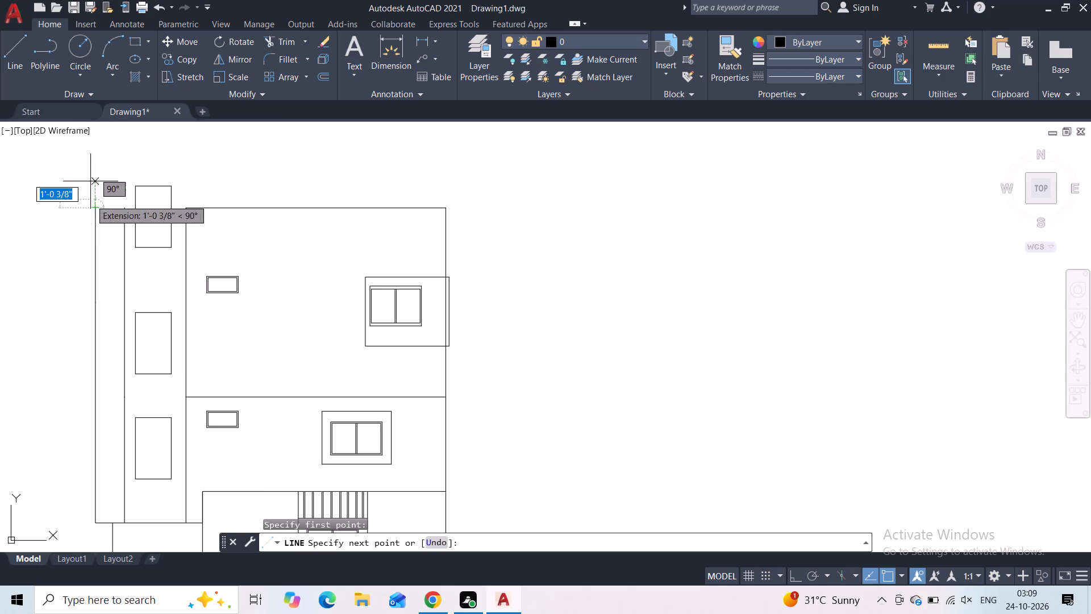
pyautogui.moveTo(93, 143); pyautogui.dragTo(90, 211, button='middle')
pyautogui.click(89, 182)
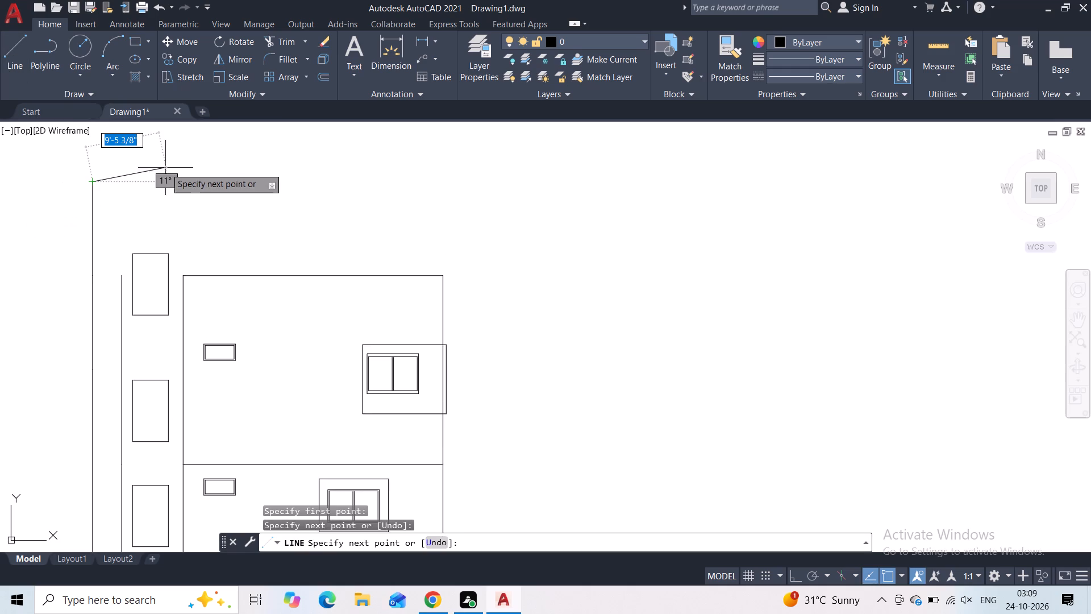
pyautogui.hotkey('ctrl', 'F8')
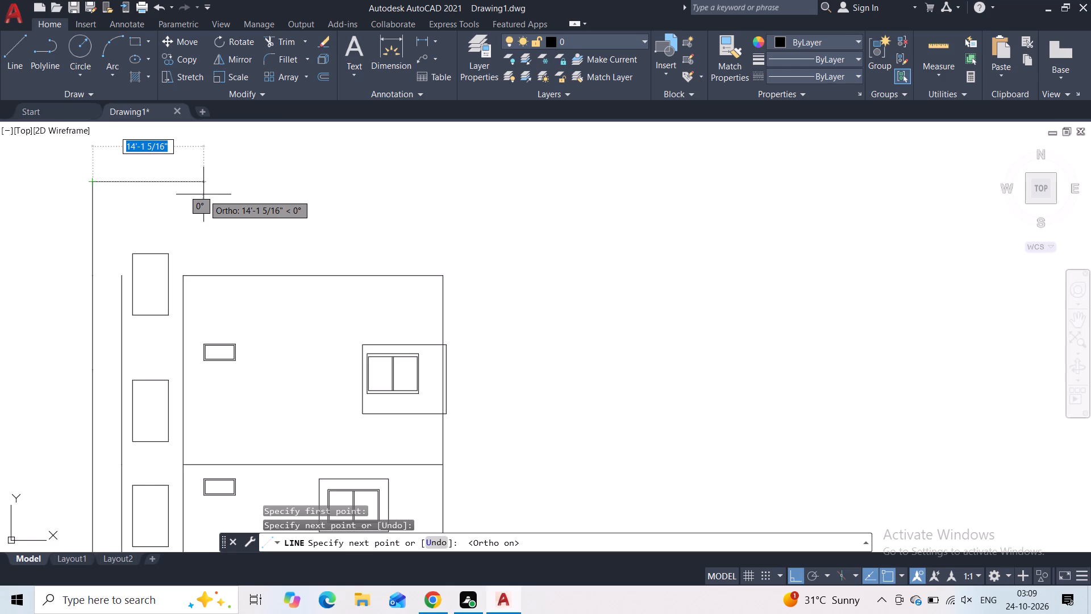
pyautogui.click(122, 188)
pyautogui.click(124, 275)
pyautogui.press('Escape')
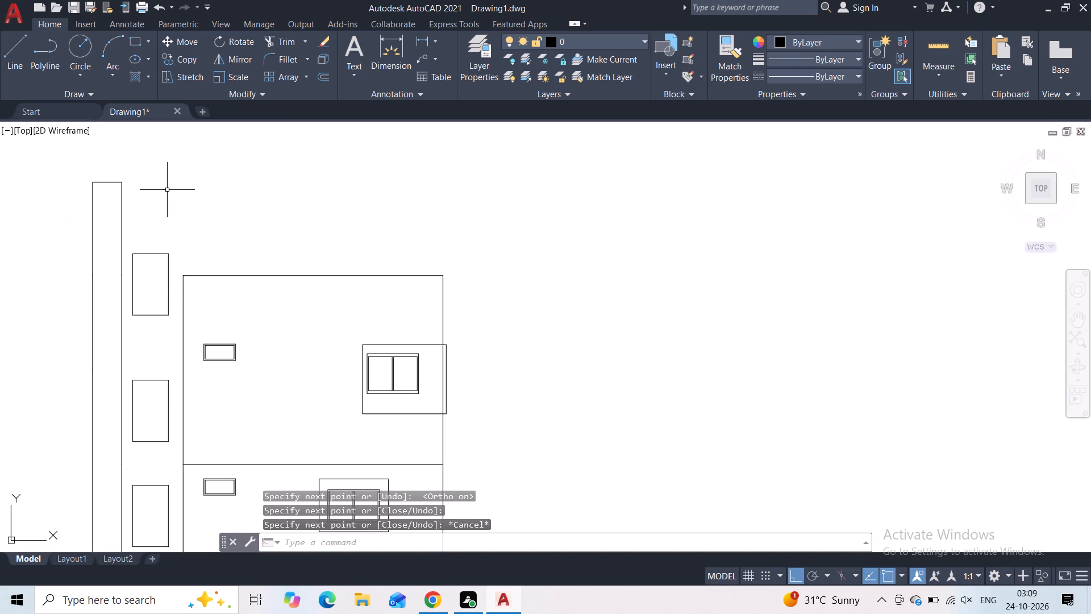
# Draw connected lines raising the stair bay about 15' above the main roof and closing it to the outer strip's inner line.
pyautogui.click(22, 68)
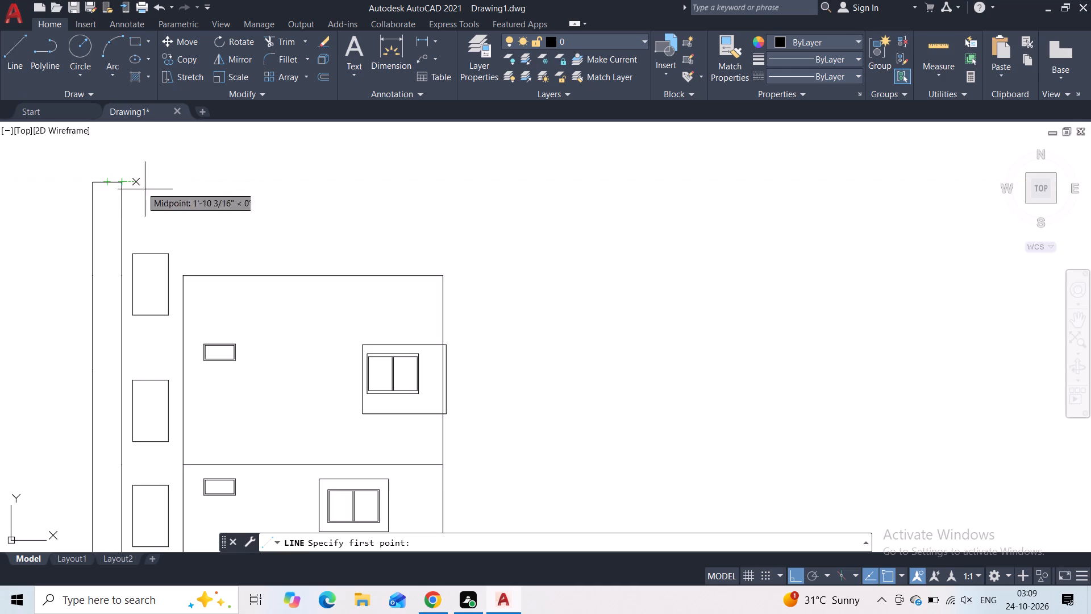
pyautogui.click(186, 277)
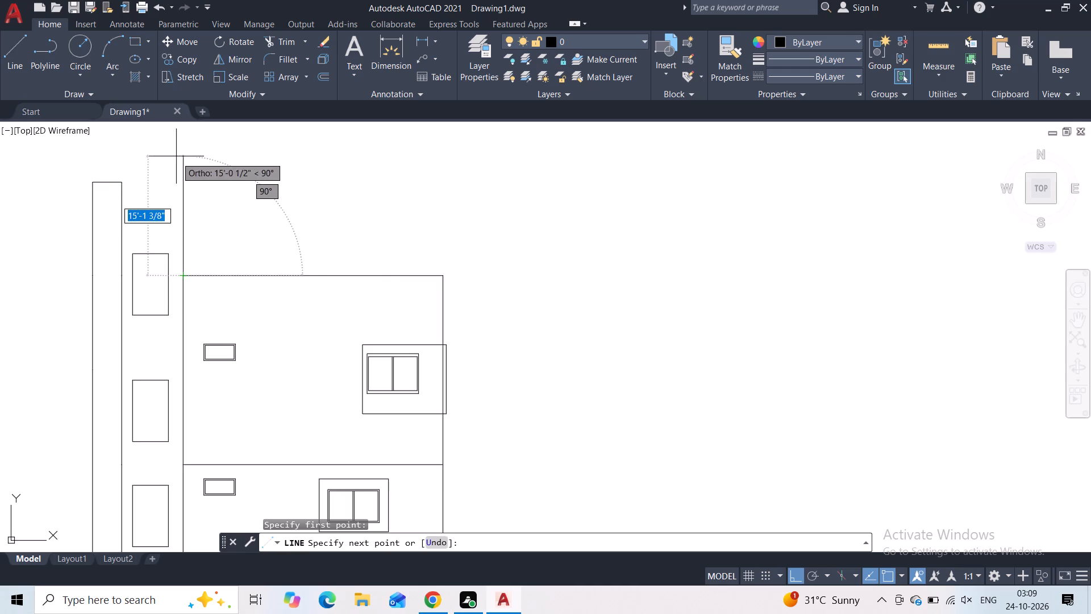
pyautogui.click(176, 156)
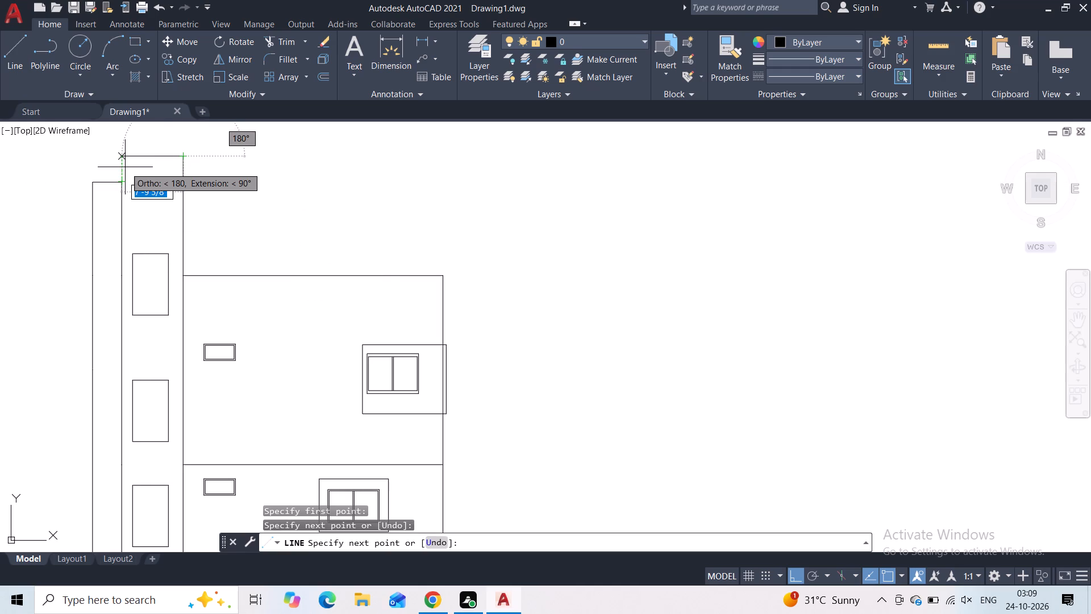
pyautogui.click(122, 161)
pyautogui.click(120, 181)
pyautogui.press('Escape')
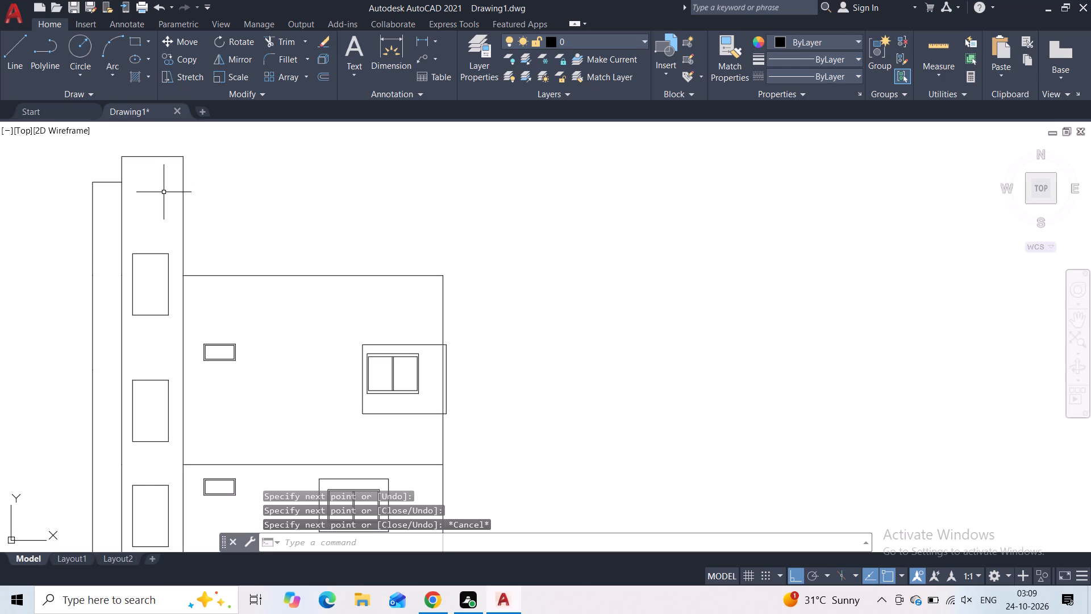
# Lower the stair bay's top line about 1'-2" and trim the side line ends projecting above it.
pyautogui.click(154, 157)
pyautogui.click(151, 158)
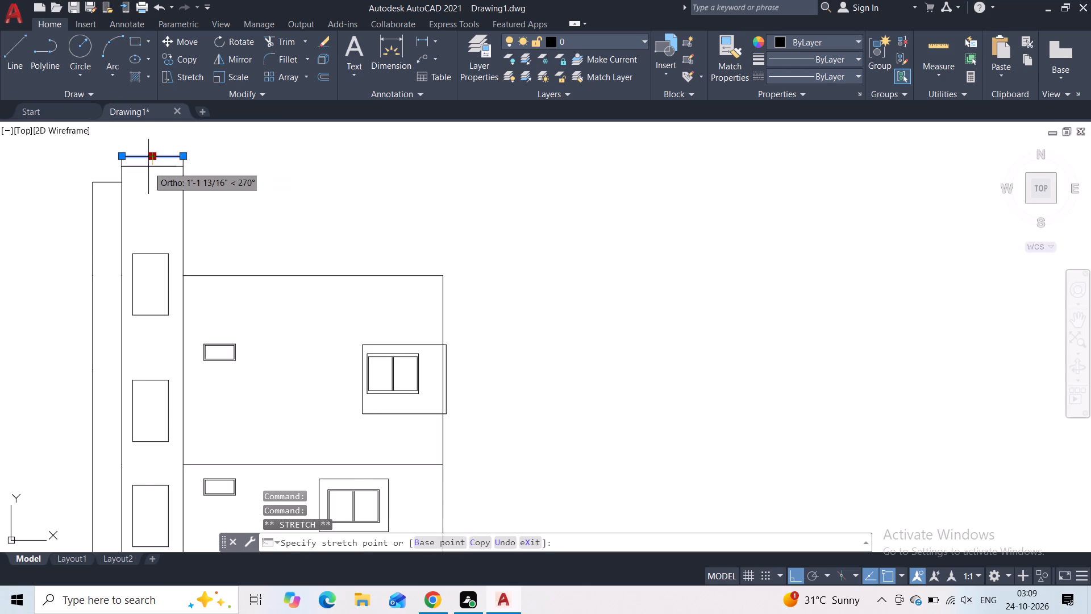
pyautogui.click(148, 167)
pyautogui.press('Escape')
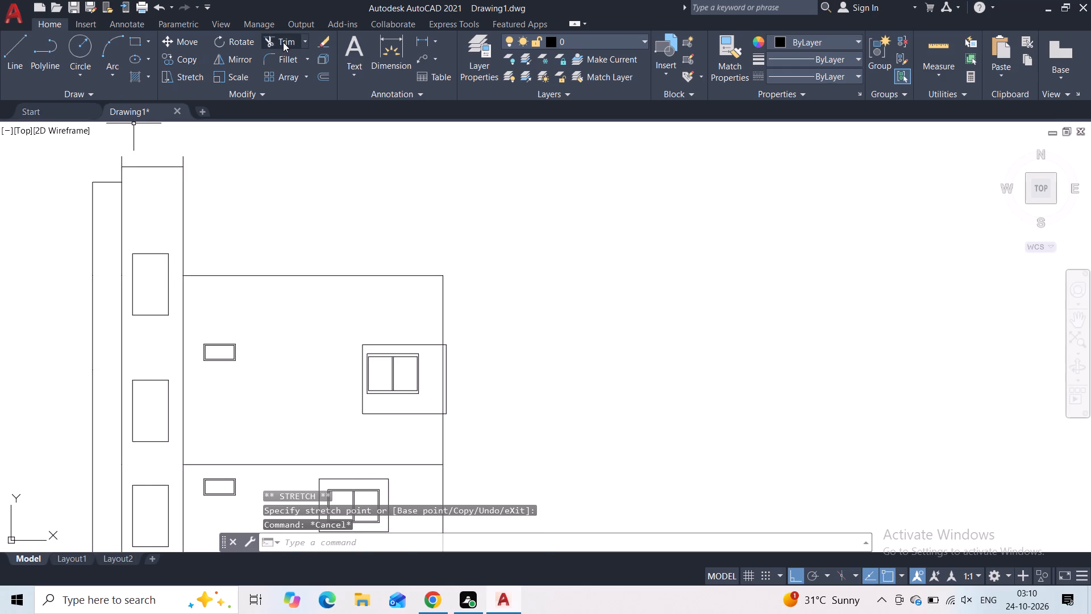
pyautogui.click(282, 43)
pyautogui.moveTo(201, 161); pyautogui.dragTo(98, 159)
pyautogui.press('Escape')
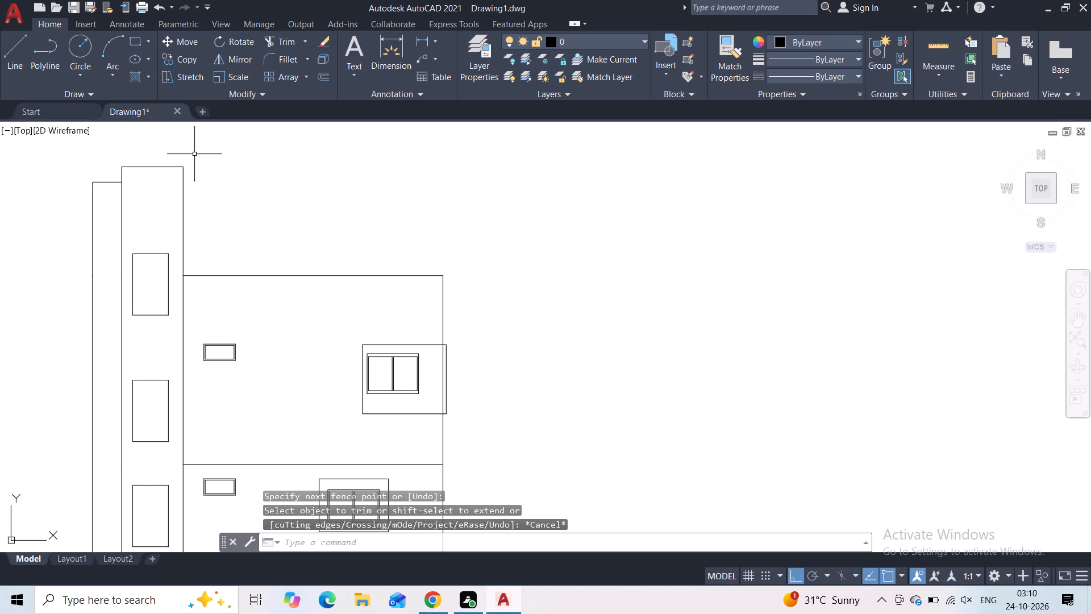
# Draw an upper block outline from the stair bay wall, about 33'-2" across and down to the main roof's outer corner.
pyautogui.click(20, 63)
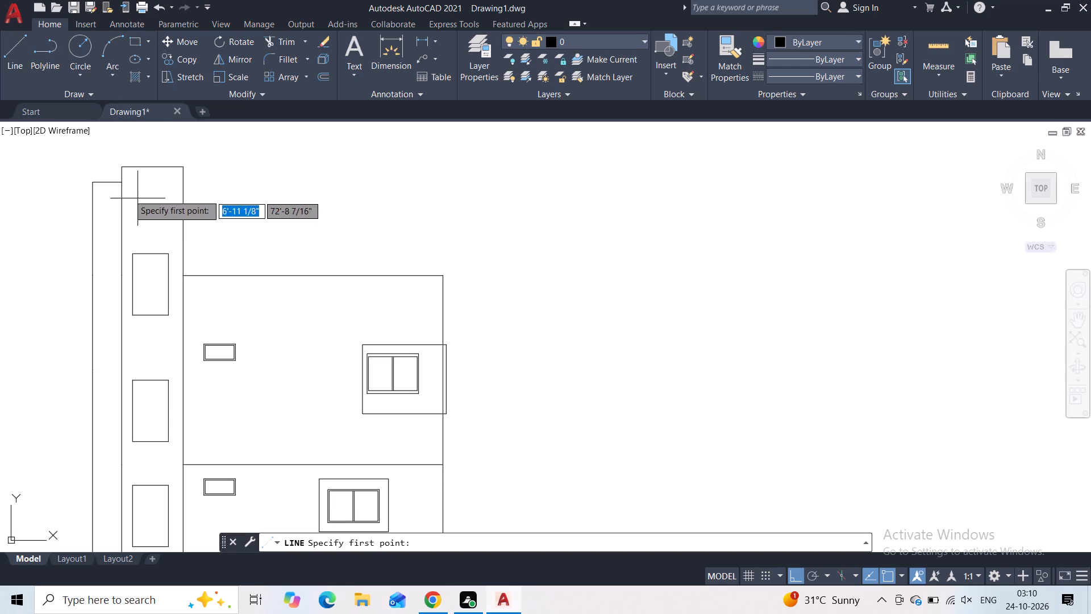
pyautogui.click(181, 184)
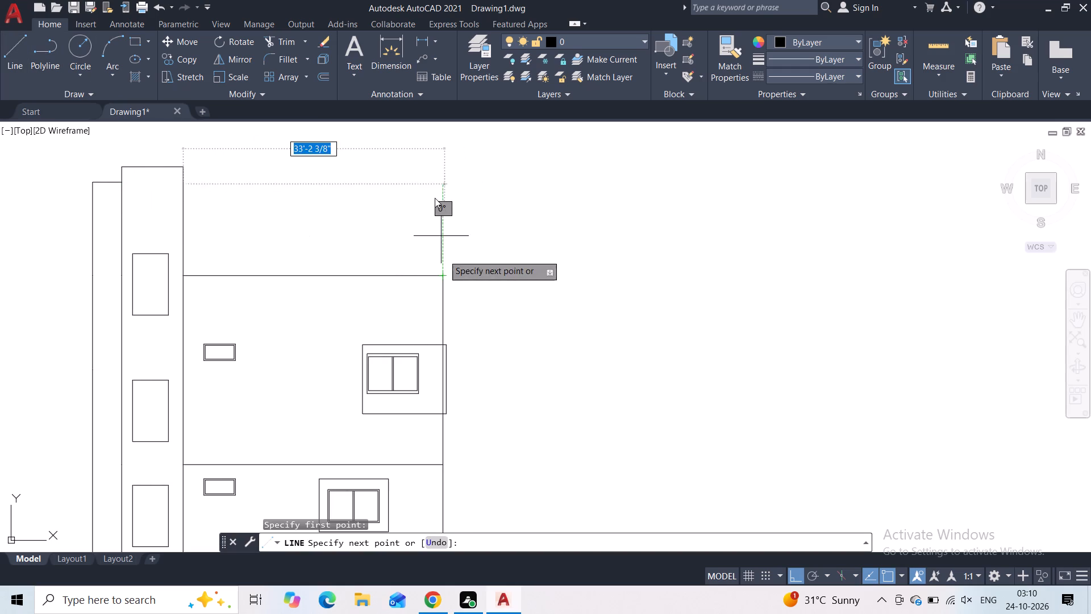
pyautogui.click(443, 184)
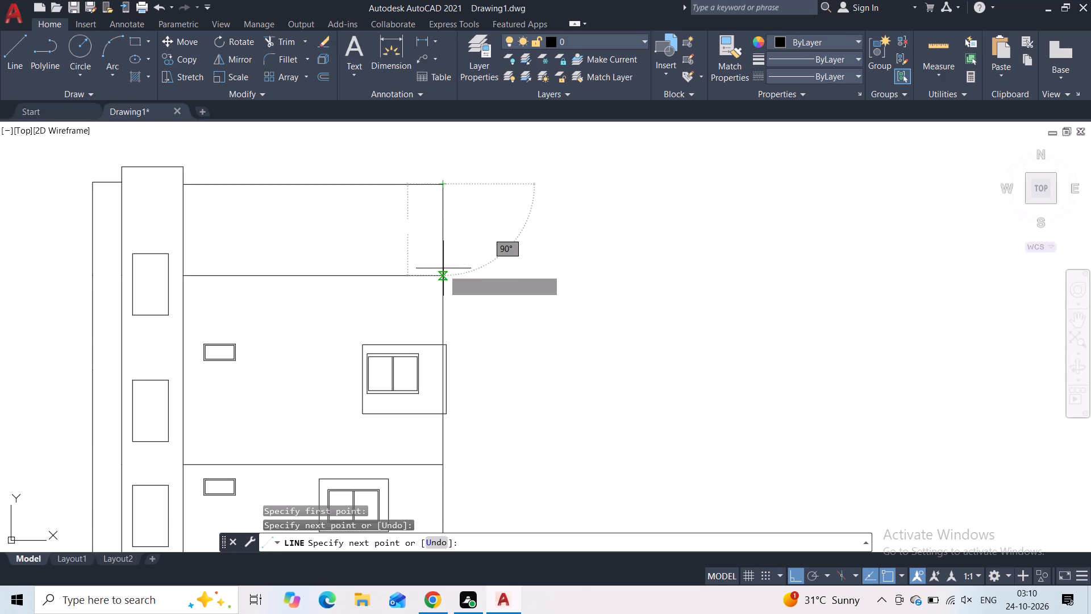
pyautogui.click(442, 272)
pyautogui.press('Escape')
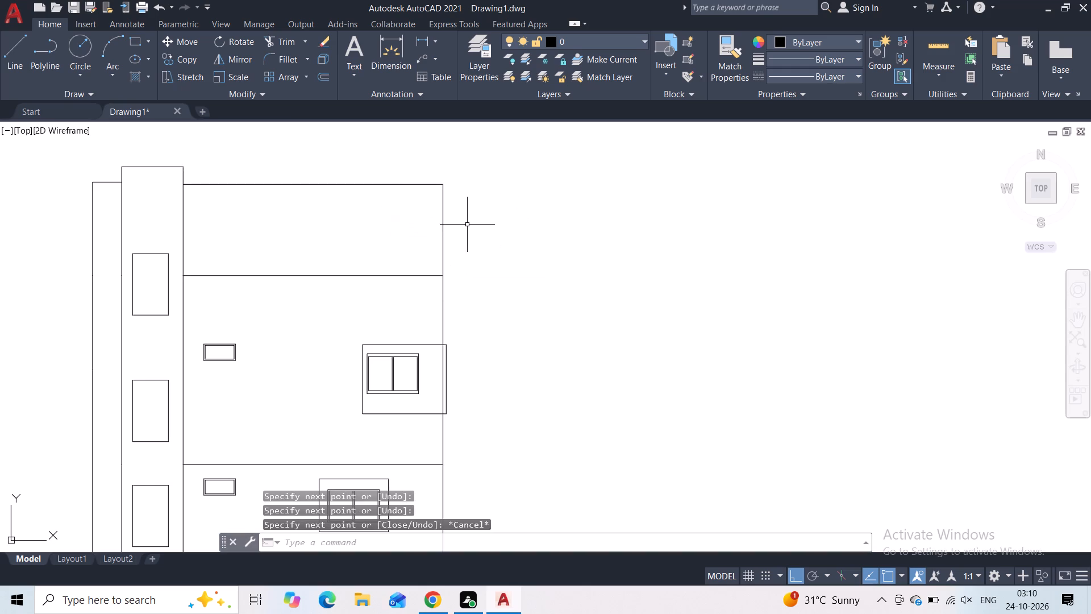
# Shift the upper block's outer side line inward and seat it between the block's top line and the main roof.
pyautogui.click(467, 224)
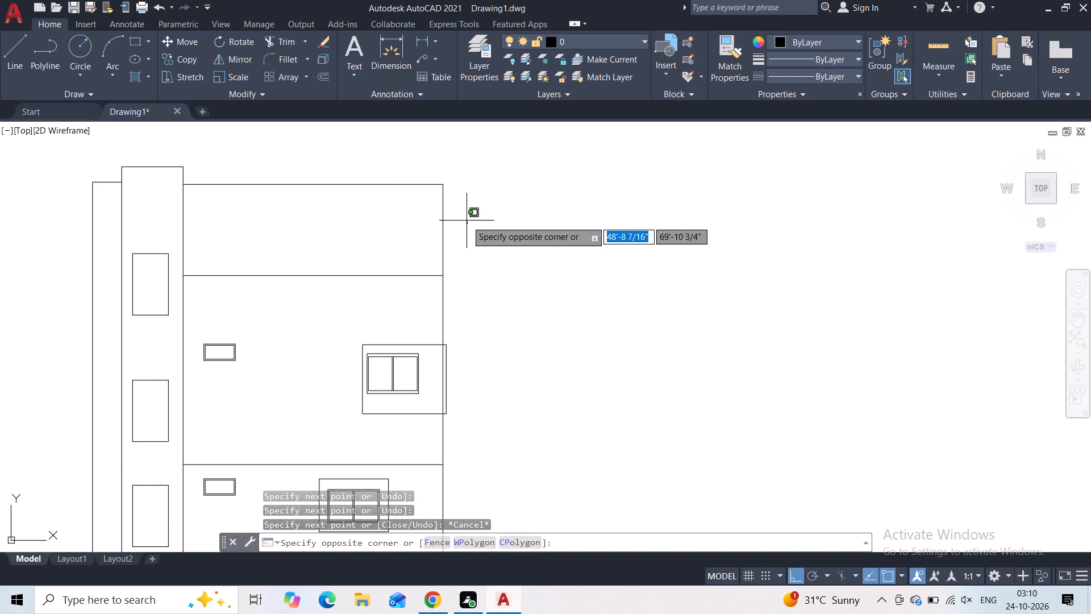
pyautogui.click(386, 207)
pyautogui.click(442, 230)
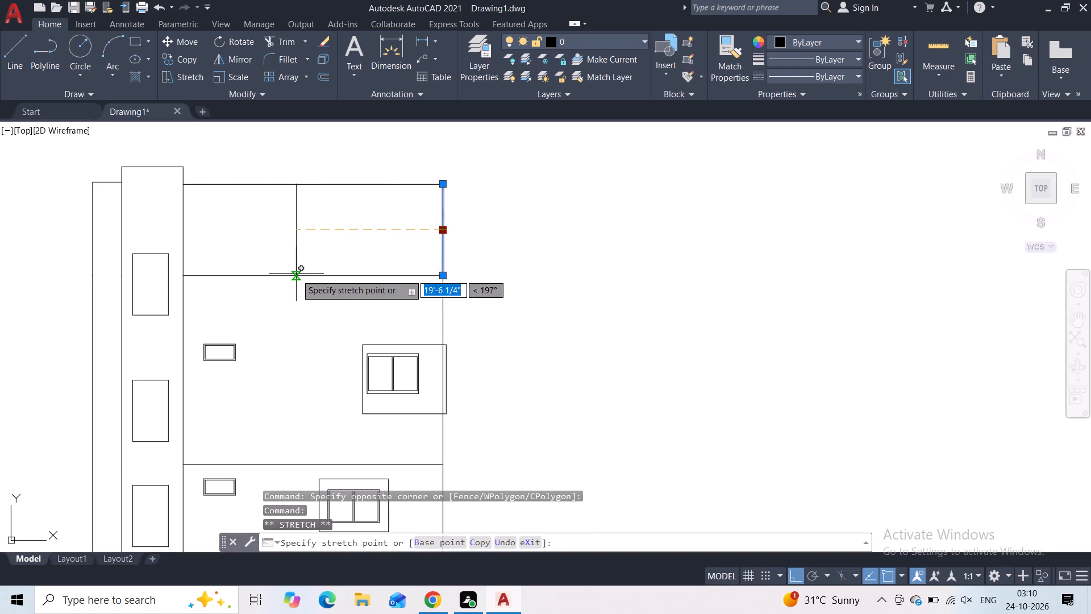
pyautogui.click(296, 274)
pyautogui.press('Escape')
pyautogui.click(315, 255)
pyautogui.click(285, 252)
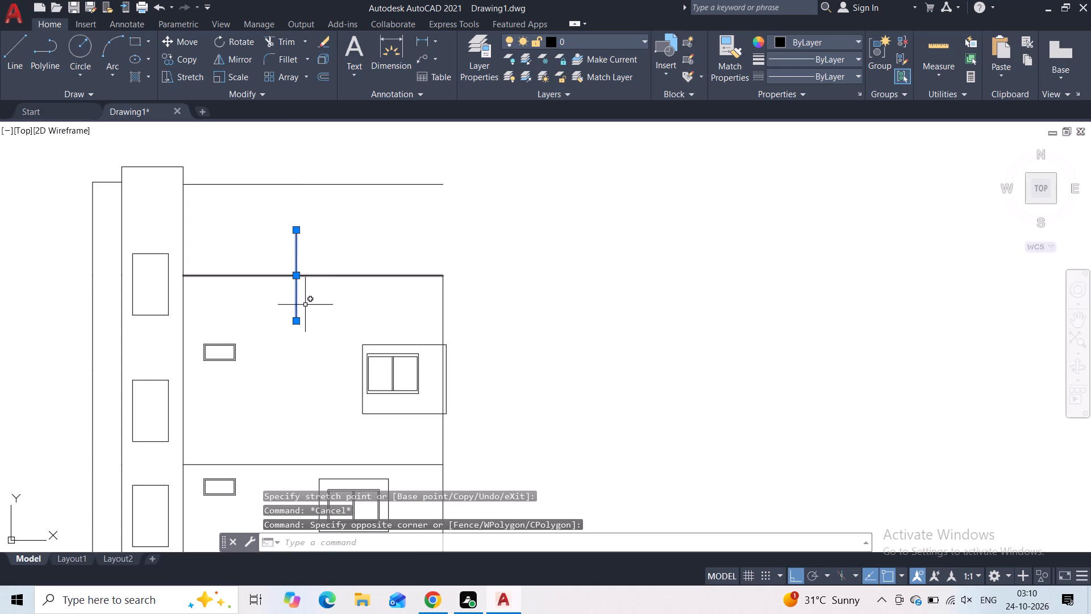
pyautogui.click(175, 46)
pyautogui.click(294, 229)
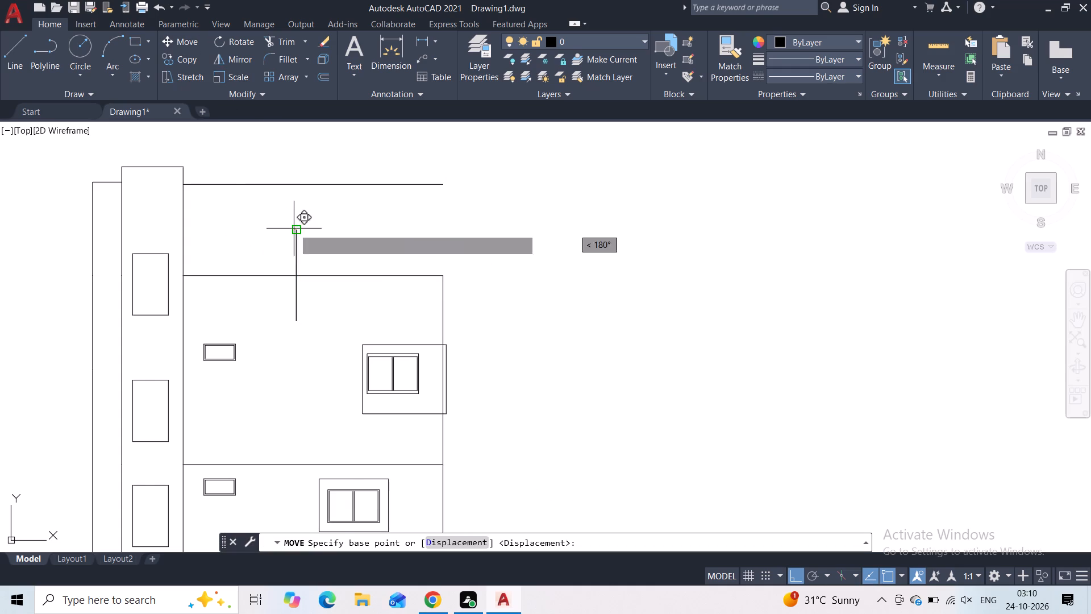
pyautogui.click(293, 190)
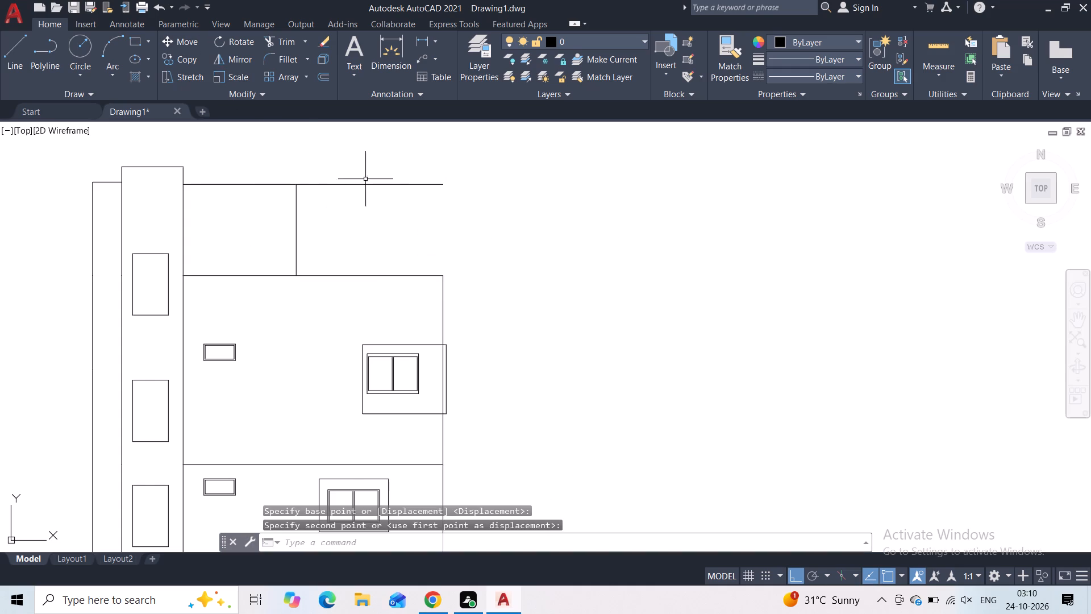
# Trim the part of the upper block's top line that extends beyond its outer side line.
pyautogui.click(279, 42)
pyautogui.moveTo(365, 160); pyautogui.dragTo(351, 227)
pyautogui.press('Escape')
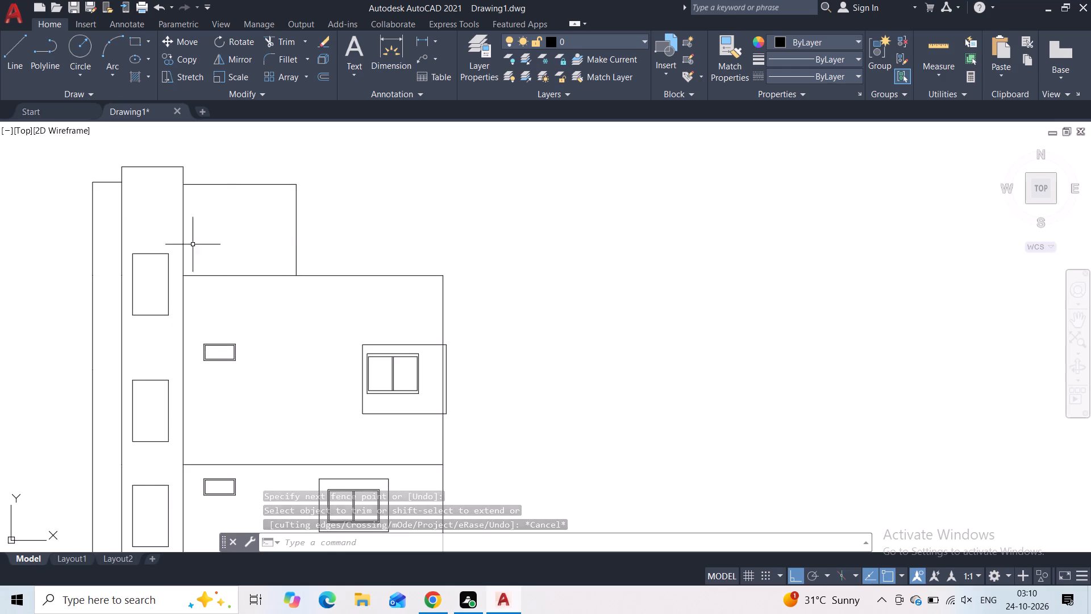
# Copy the small framed window below the main roof straight up about 17'-10" into the upper block.
pyautogui.scroll(2, 228, 304)
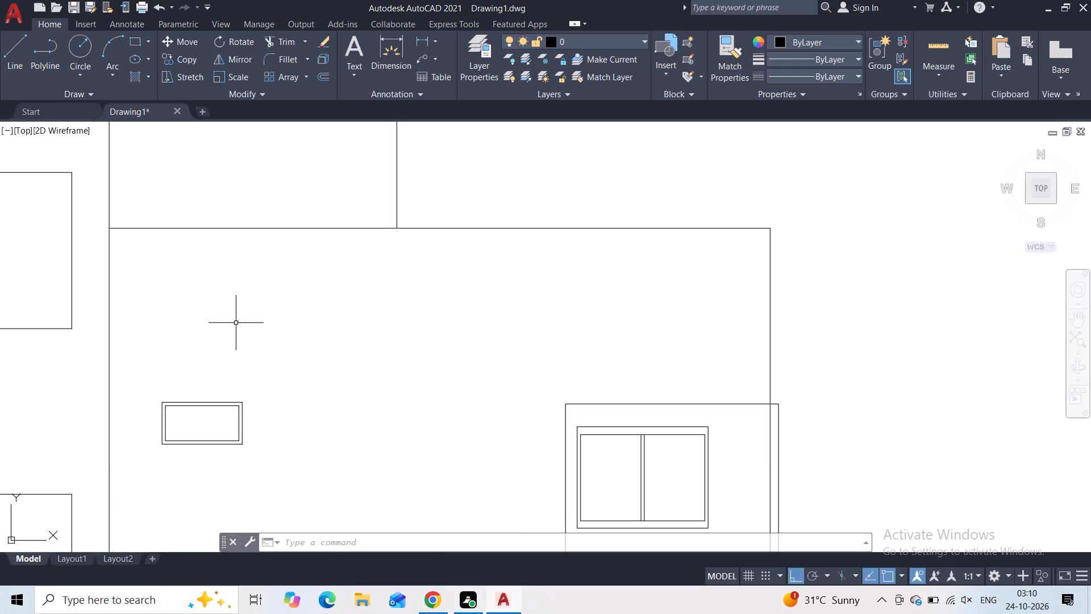
pyautogui.scroll(-3, 236, 323)
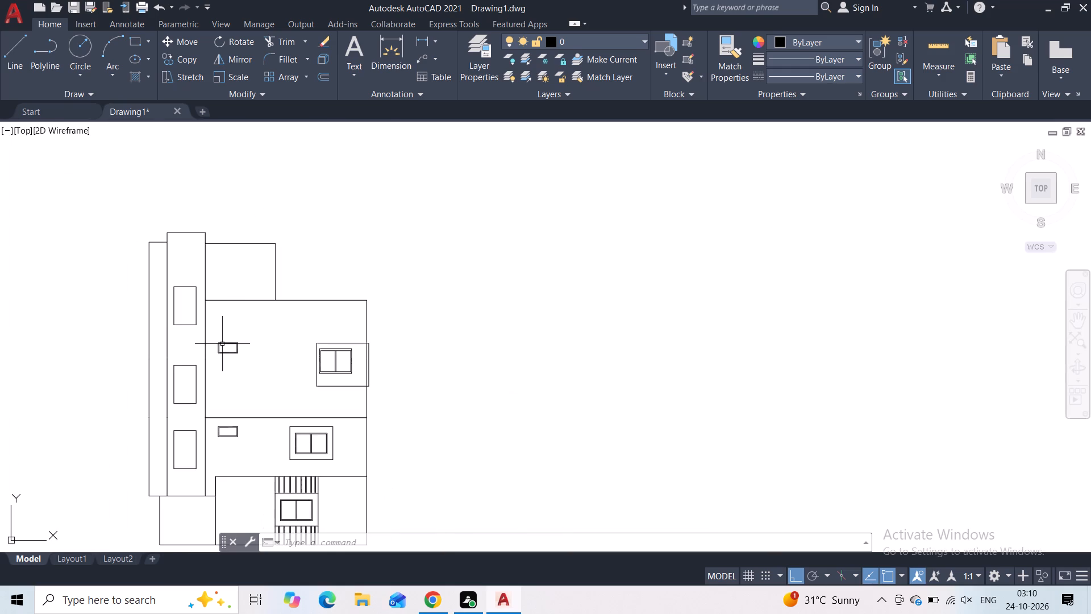
pyautogui.scroll(2, 183, 336)
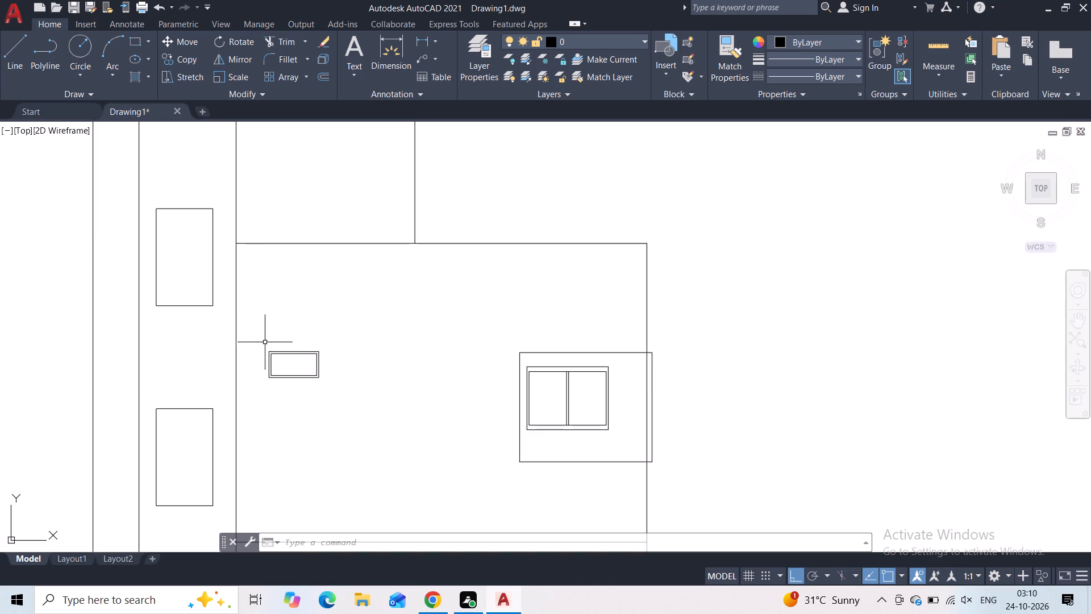
pyautogui.click(331, 336)
pyautogui.click(312, 385)
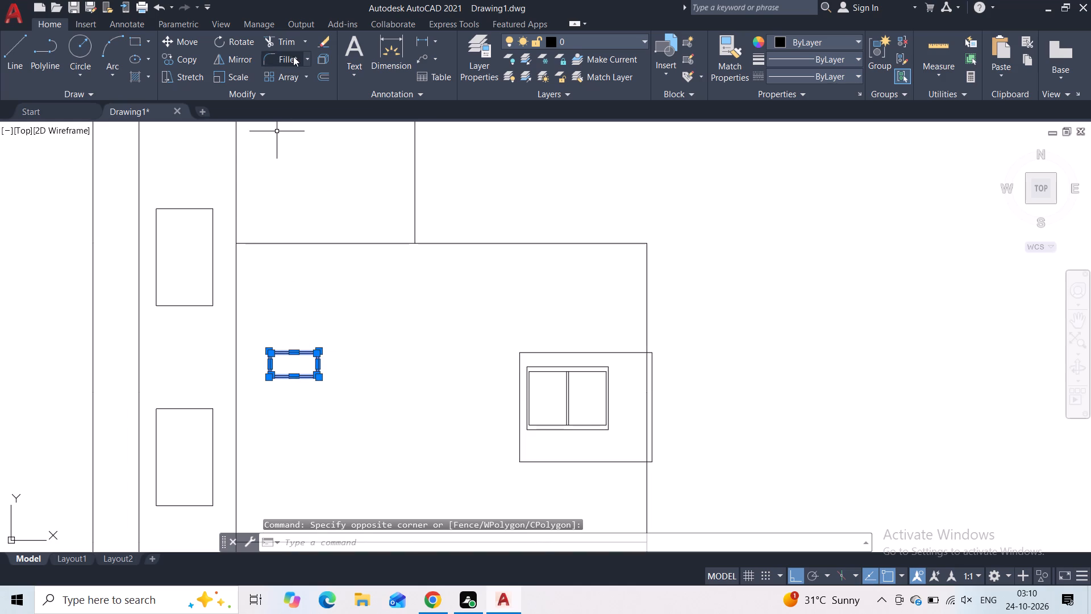
pyautogui.click(184, 61)
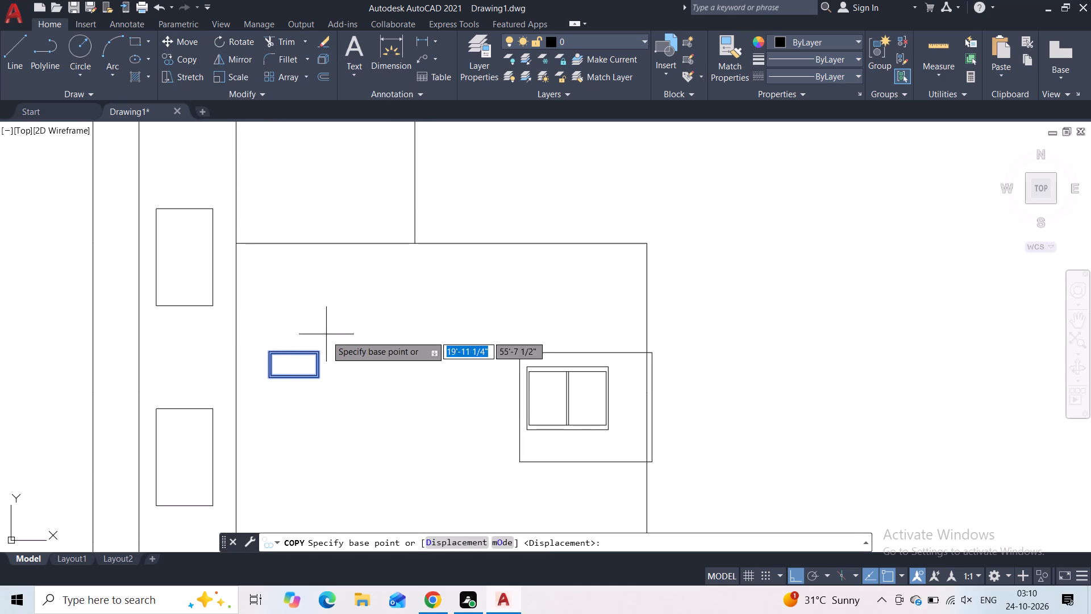
pyautogui.click(318, 352)
pyautogui.moveTo(324, 208); pyautogui.dragTo(318, 335, button='middle')
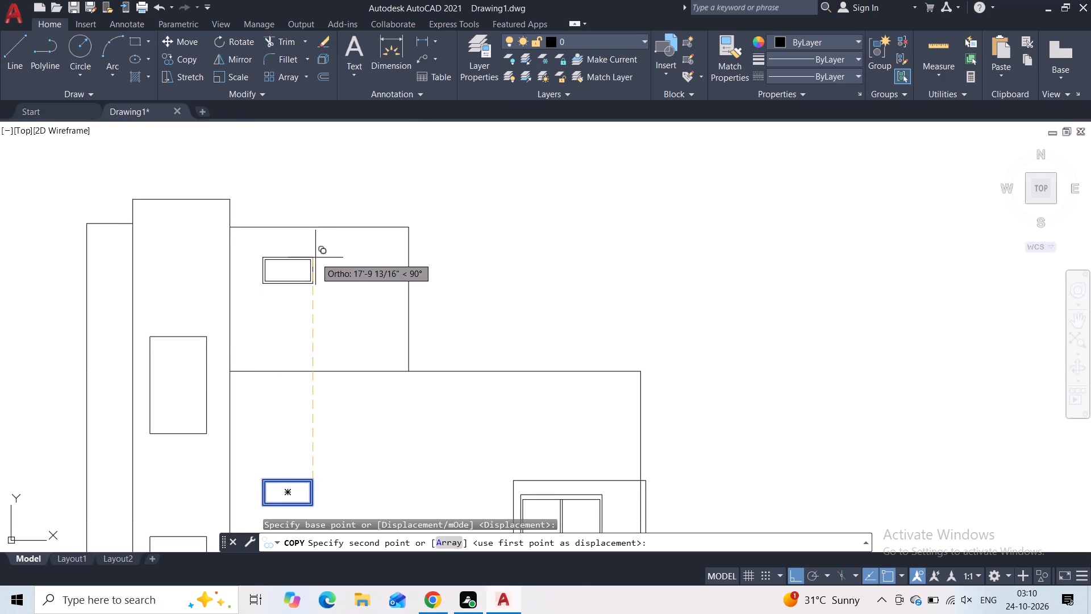
pyautogui.click(315, 256)
pyautogui.press('Escape')
# With Ortho off, draw a 2" diagonal line outward from the upper-left corner of the topmost stair bay opening.
pyautogui.scroll(-2, 339, 269)
pyautogui.moveTo(347, 335); pyautogui.dragTo(337, 296, button='middle')
pyautogui.moveTo(321, 347); pyautogui.dragTo(322, 311, button='middle')
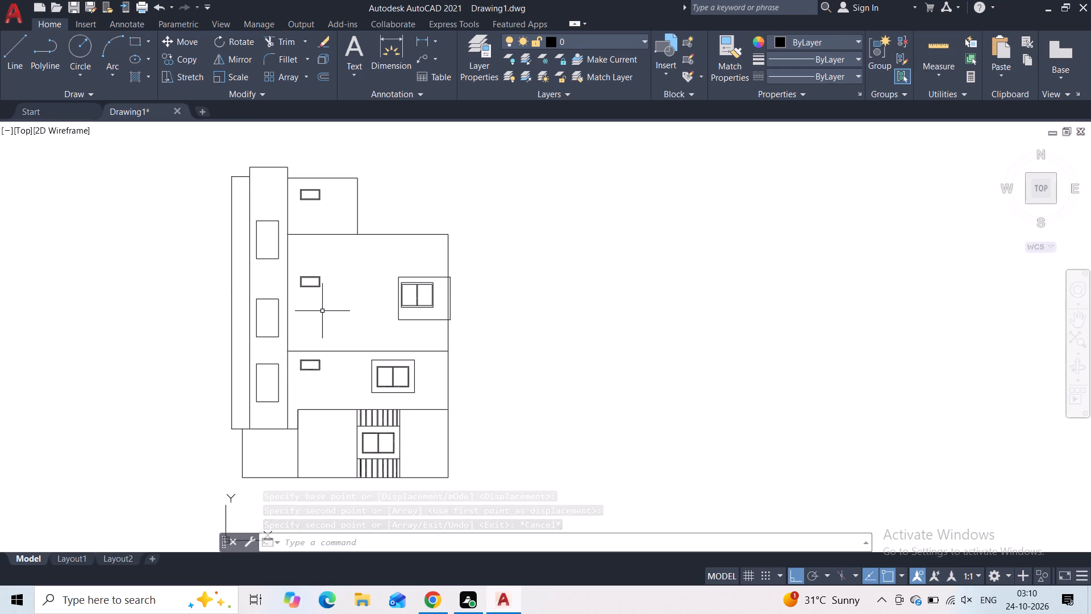
pyautogui.scroll(3, 267, 235)
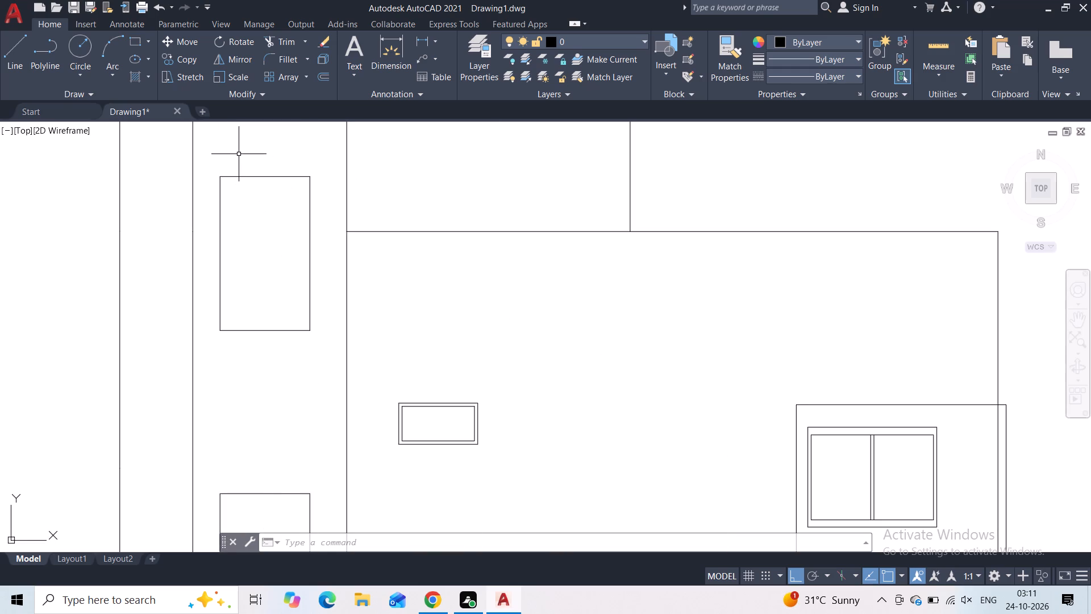
pyautogui.moveTo(299, 153); pyautogui.dragTo(297, 216, button='middle')
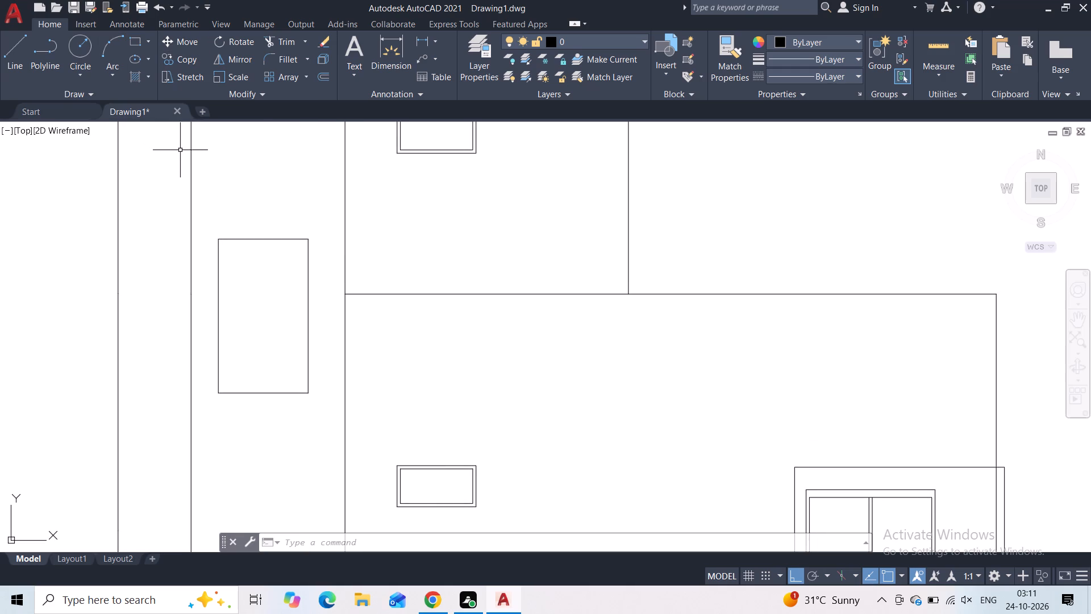
pyautogui.click(13, 63)
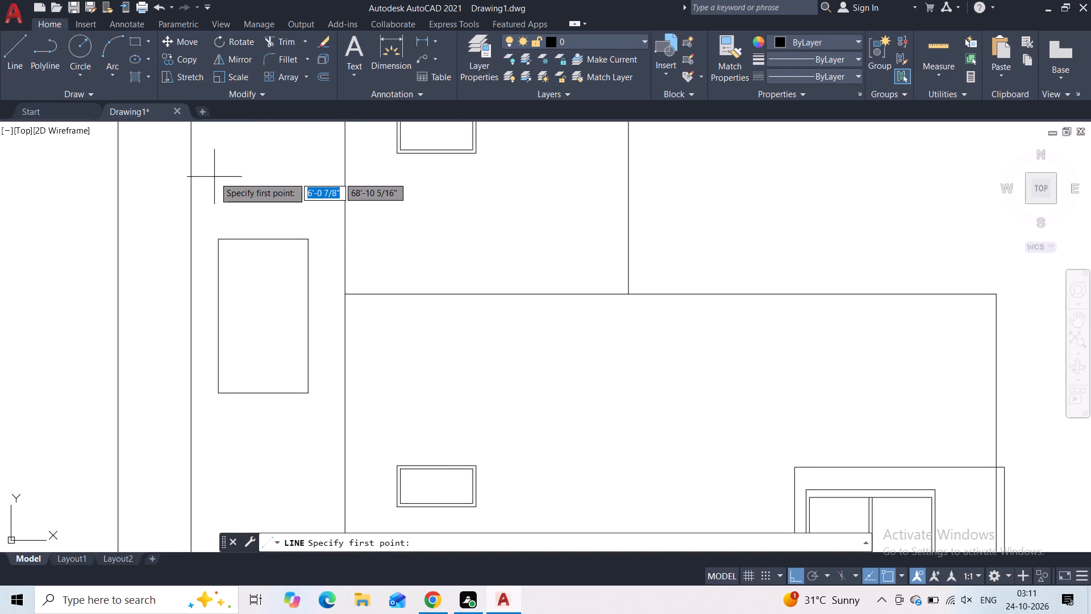
pyautogui.hotkey('ctrl', 'F8')
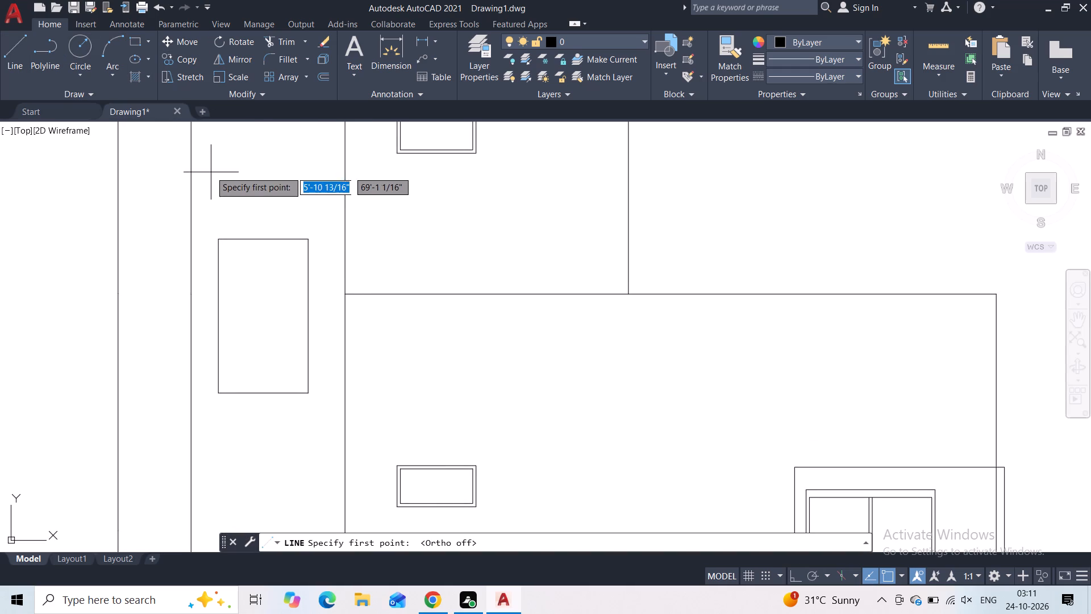
pyautogui.click(218, 237)
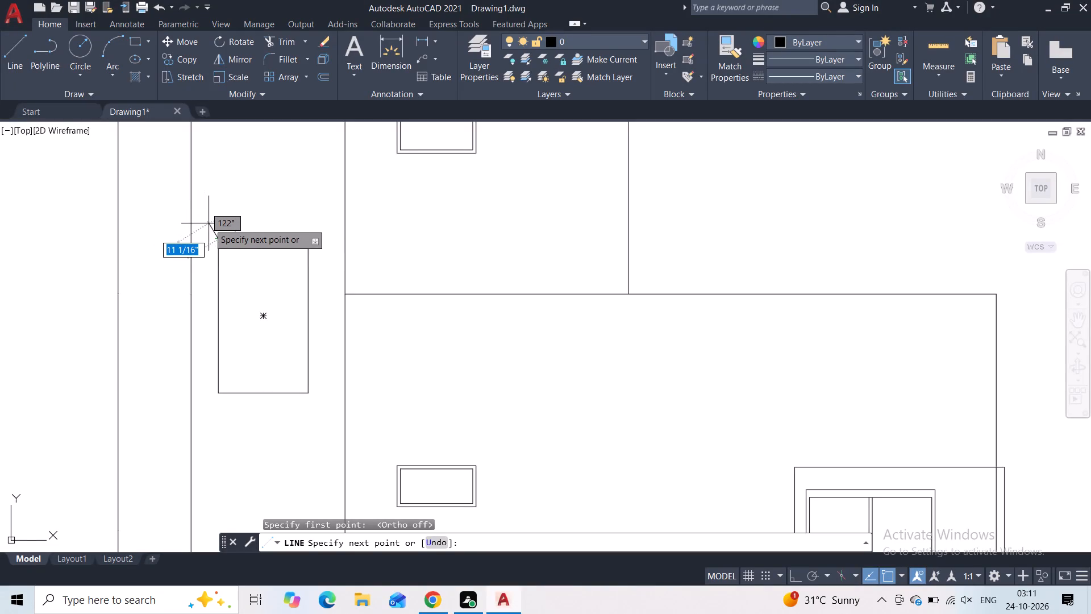
pyautogui.write('2"')
pyautogui.press('Return')
pyautogui.press('Escape')
# With Ortho on, draw a vertical line about 8'-0" down from the diagonal's outer end, alongside the topmost stair bay opening.
pyautogui.scroll(3, 216, 242)
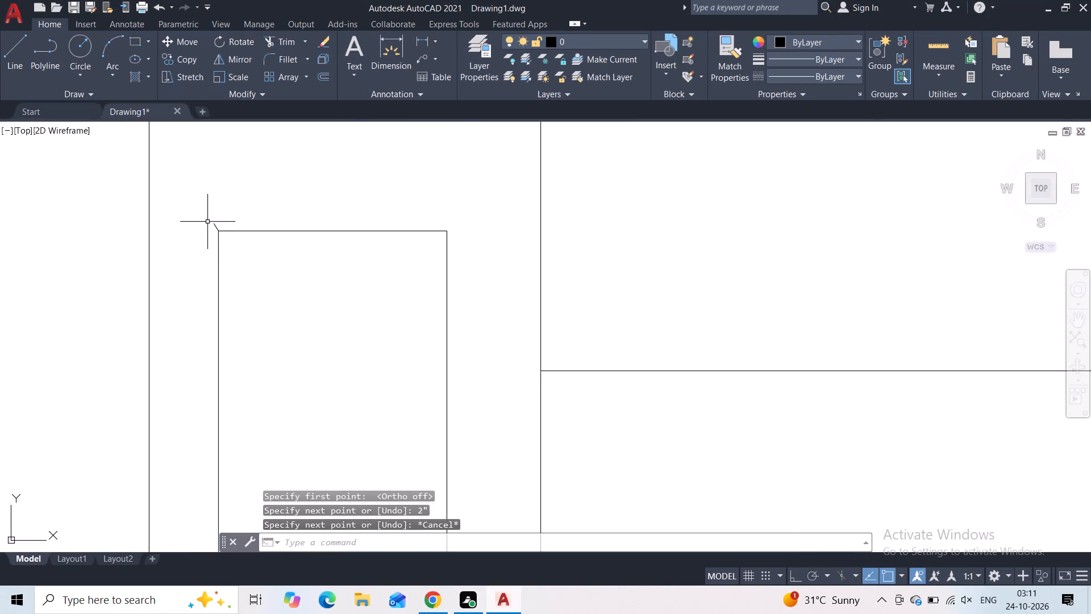
pyautogui.scroll(3, 207, 222)
pyautogui.click(7, 55)
pyautogui.moveTo(297, 247); pyautogui.dragTo(289, 220, button='middle')
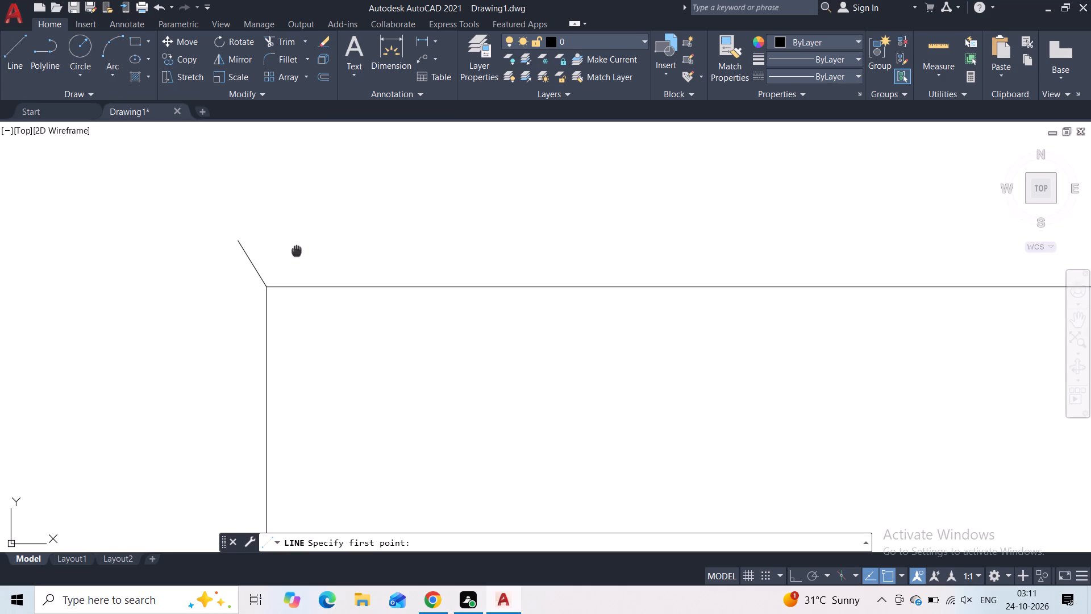
pyautogui.moveTo(289, 220); pyautogui.dragTo(266, 175, button='middle')
pyautogui.scroll(-3, 267, 215)
pyautogui.moveTo(275, 338); pyautogui.dragTo(256, 260, button='middle')
pyautogui.scroll(-2, 244, 313)
pyautogui.scroll(3, 231, 250)
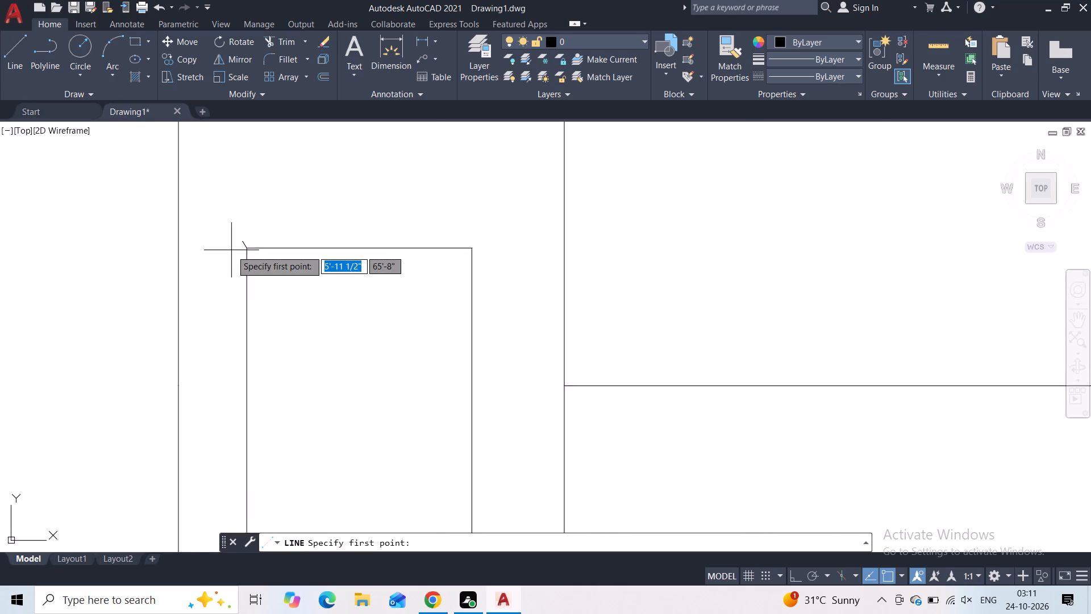
pyautogui.click(244, 237)
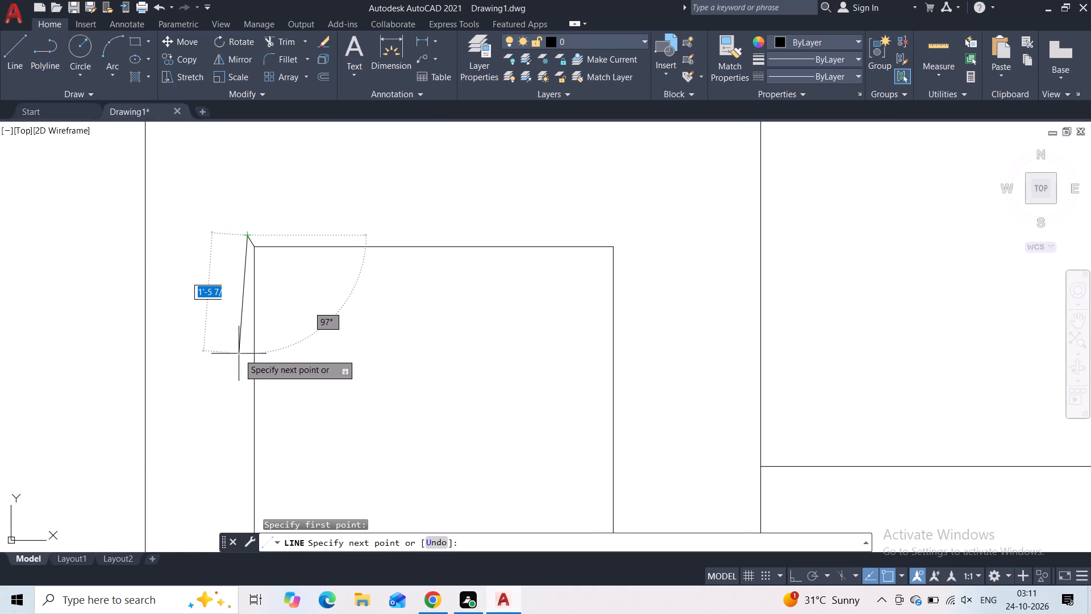
pyautogui.hotkey('ctrl', 'F8')
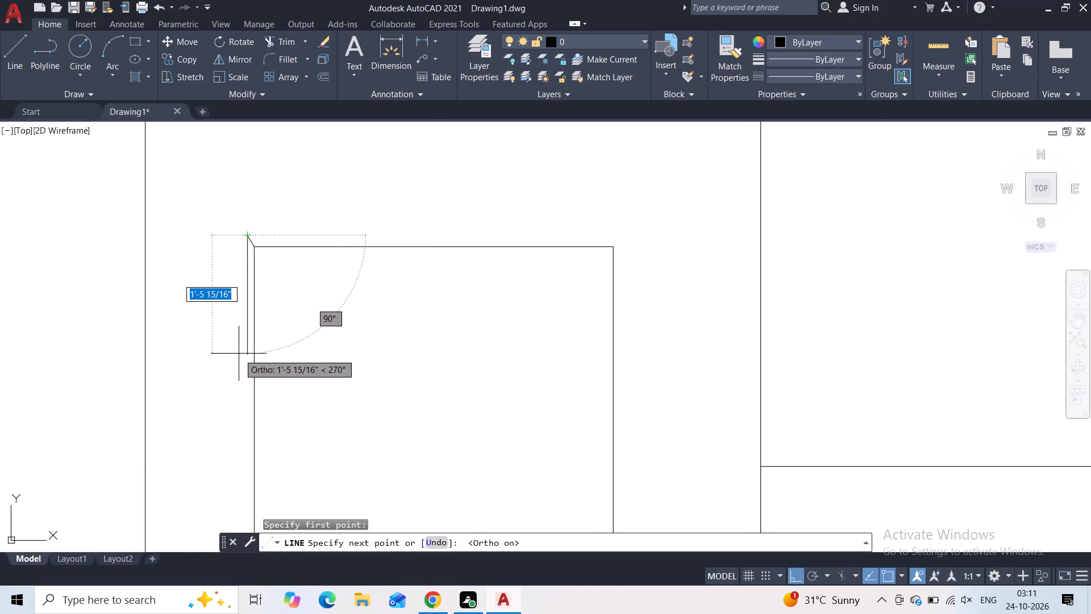
pyautogui.moveTo(239, 352); pyautogui.dragTo(209, 206, button='middle')
pyautogui.moveTo(208, 376); pyautogui.dragTo(202, 263, button='middle')
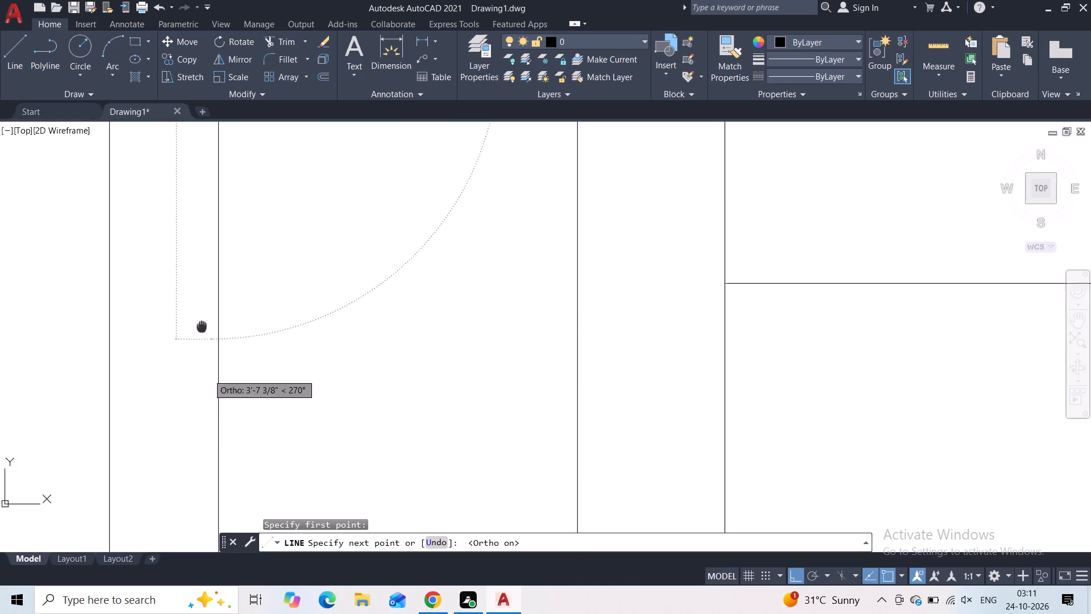
pyautogui.moveTo(202, 263); pyautogui.dragTo(201, 209, button='middle')
pyautogui.moveTo(178, 388); pyautogui.dragTo(170, 186, button='middle')
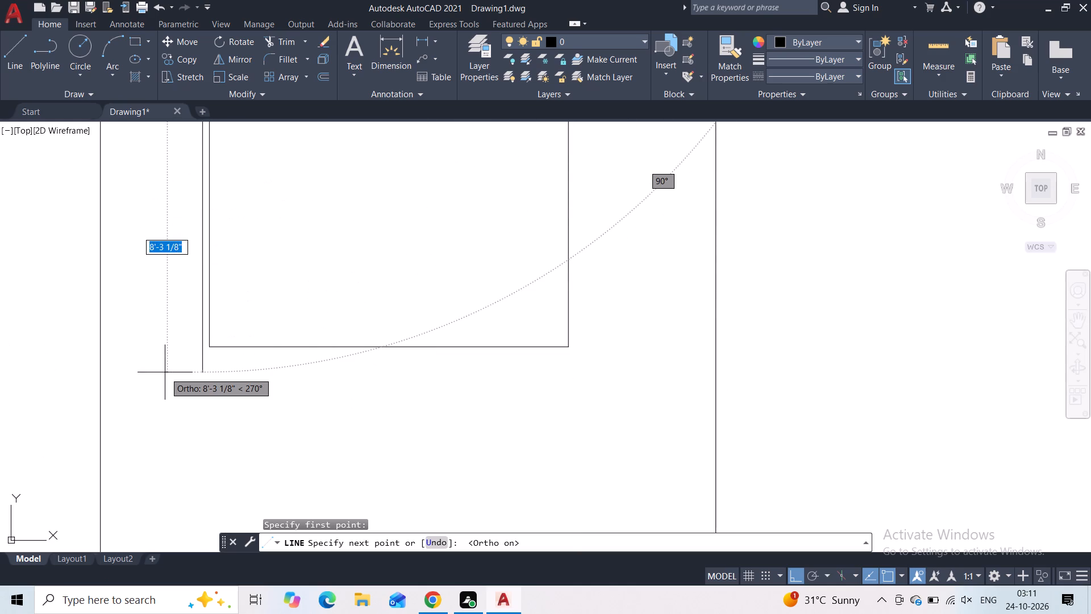
pyautogui.scroll(3, 184, 352)
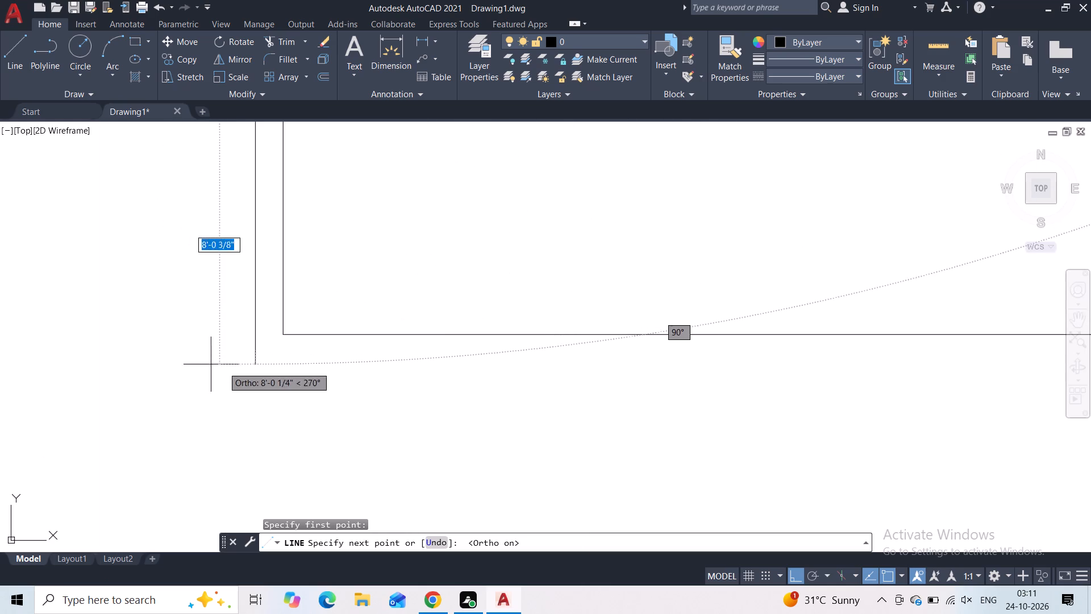
pyautogui.click(236, 356)
pyautogui.press('Escape')
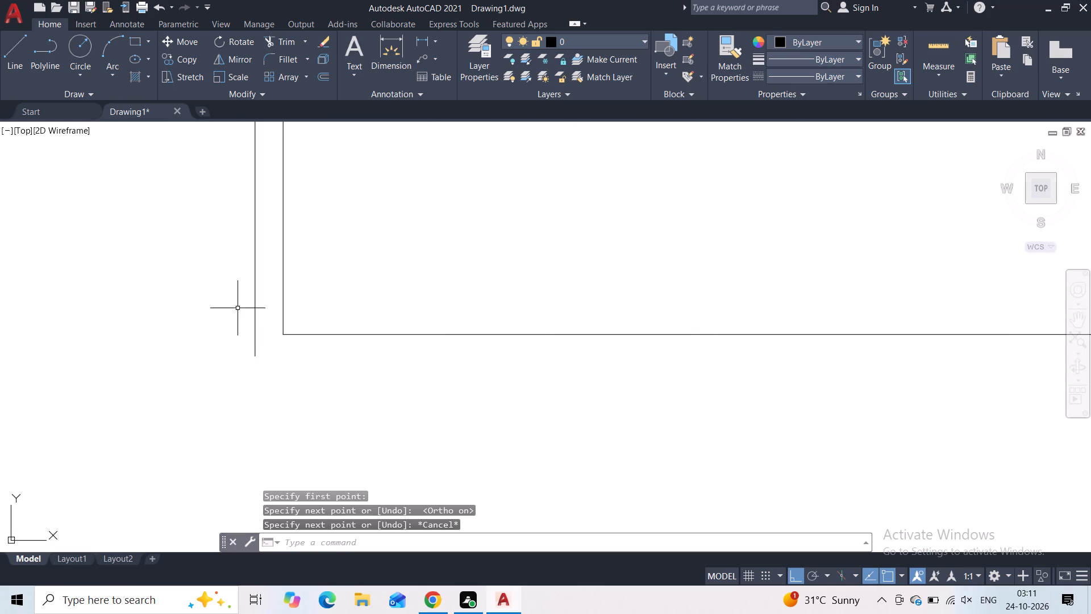
# Draw a short diagonal joining the opening's lower-left corner to the lower end of the new vertical line.
pyautogui.press('space')
pyautogui.click(282, 338)
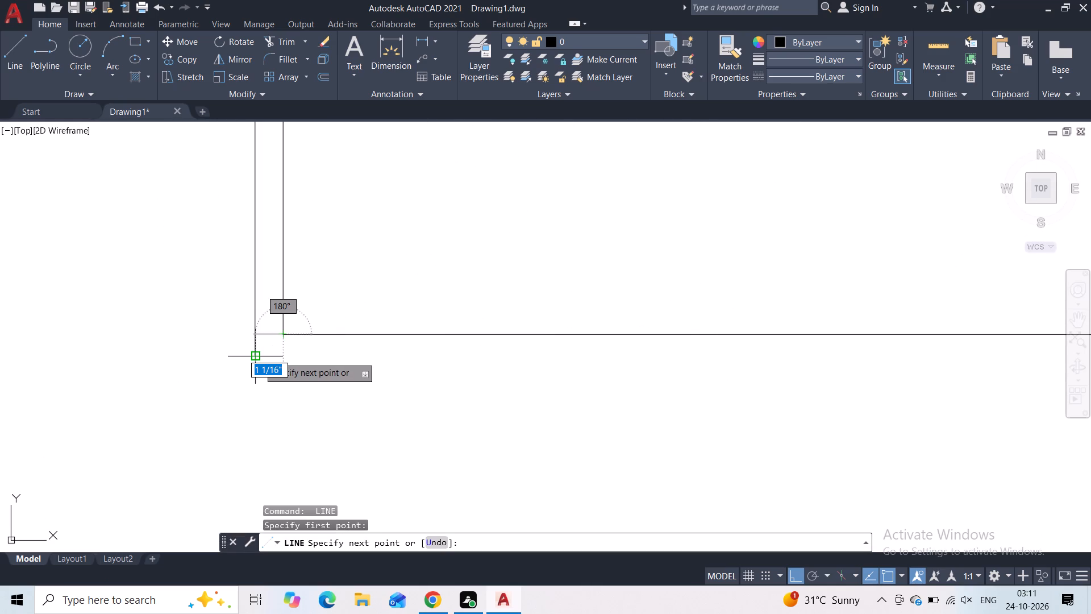
pyautogui.click(260, 355)
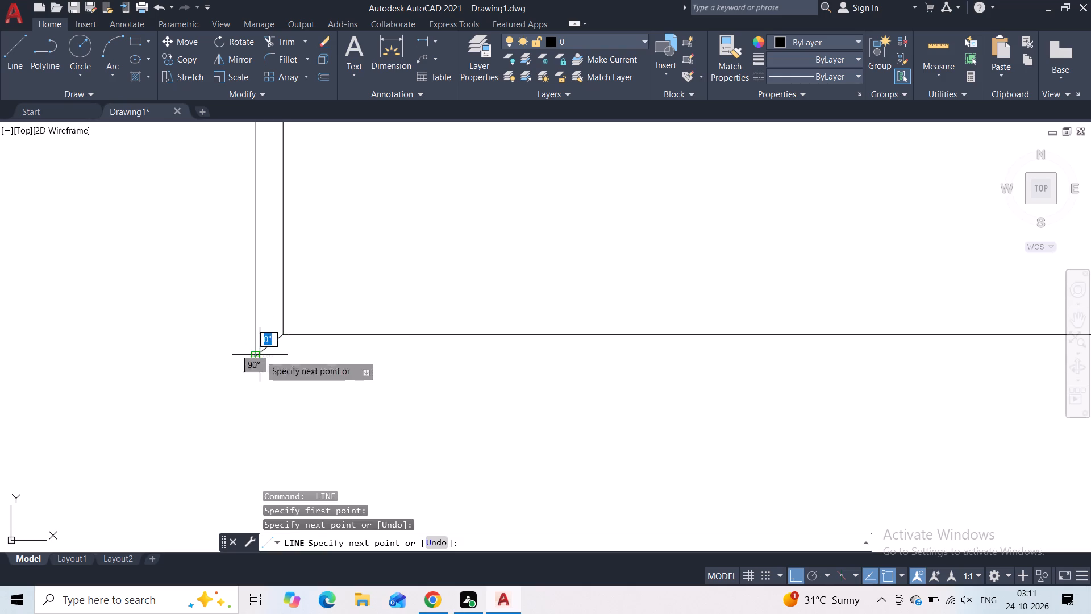
pyautogui.press('Escape')
# Draw a horizontal line about 4'-8 9/16" long below the opening, starting from the lower diagonal's outer end.
pyautogui.scroll(-2, 301, 284)
pyautogui.middleClick(323, 256)
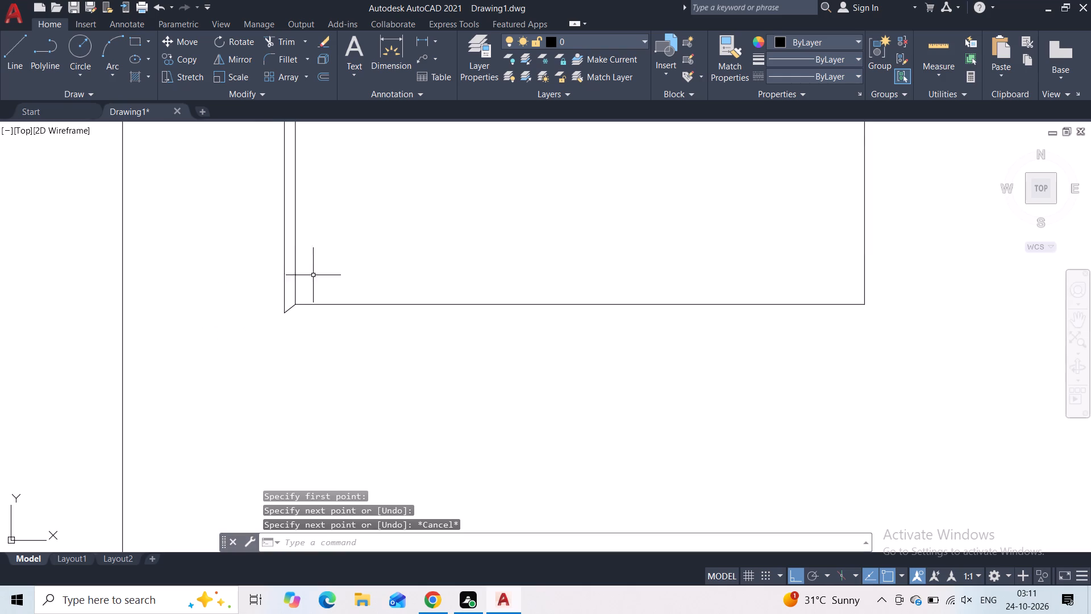
pyautogui.press('space')
pyautogui.click(287, 316)
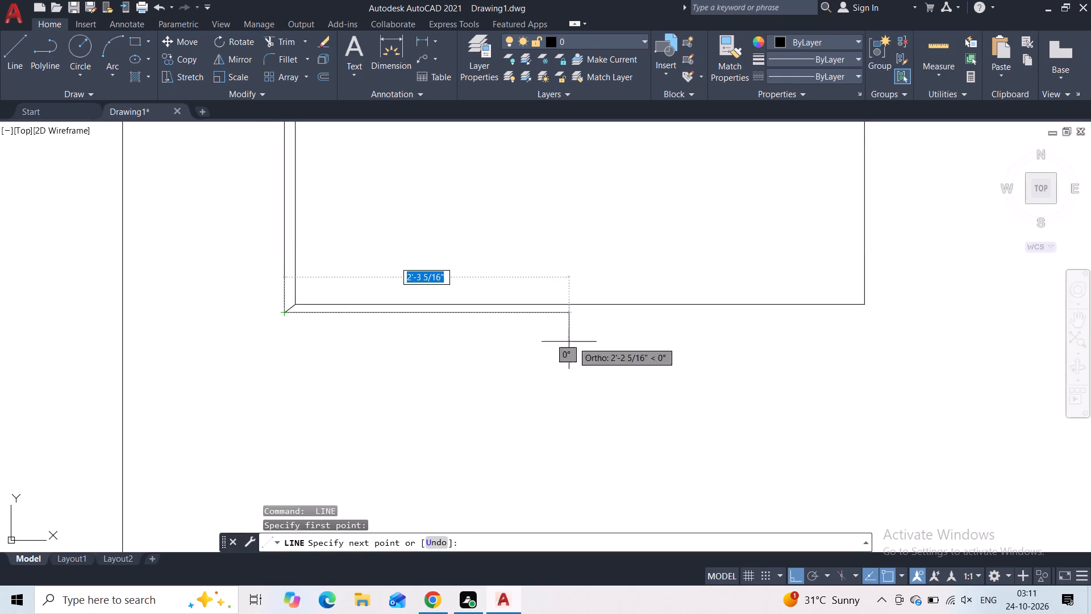
pyautogui.click(874, 327)
pyautogui.press('Escape')
# Draw a short vertical line from the opening's lower-right corner down to the new bottom line.
pyautogui.moveTo(833, 296); pyautogui.dragTo(430, 315, button='middle')
pyautogui.press('space')
pyautogui.scroll(1, 465, 334)
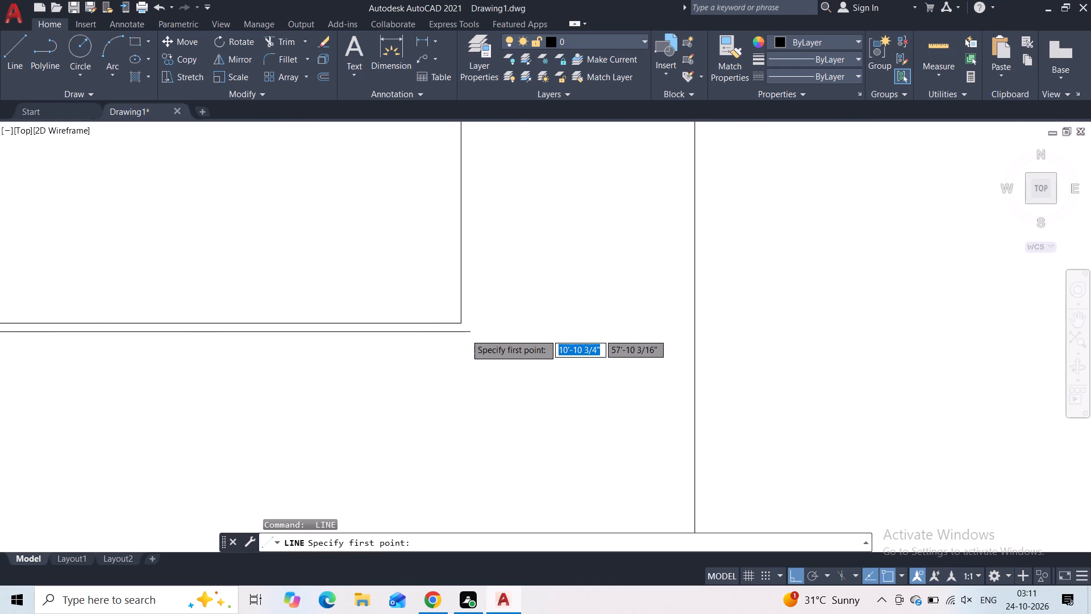
pyautogui.scroll(2, 465, 334)
pyautogui.click(437, 290)
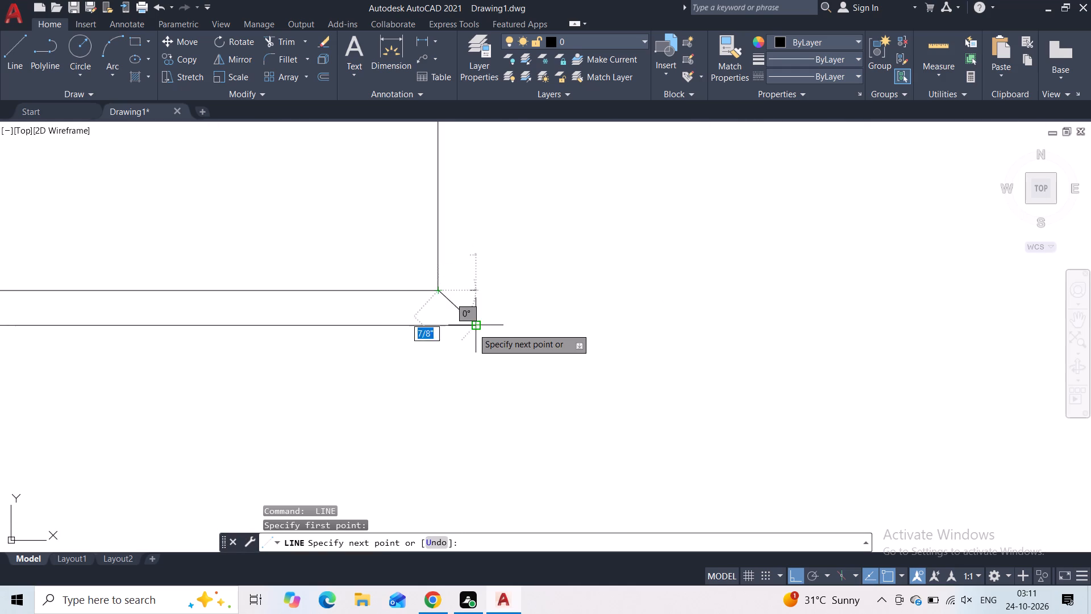
pyautogui.click(440, 322)
pyautogui.press('Escape')
# Trim the part of the bottom line that extends past the short vertical line at the opening's lower-right corner.
pyautogui.scroll(-4, 464, 293)
pyautogui.scroll(5, 468, 301)
pyautogui.click(294, 43)
pyautogui.moveTo(379, 240); pyautogui.dragTo(373, 308)
pyautogui.press('Escape')
# With Ortho off, draw a 2" diagonal line up and to the left from the opening's upper-right corner.
pyautogui.scroll(-12, 370, 297)
pyautogui.moveTo(340, 204); pyautogui.dragTo(318, 321, button='middle')
pyautogui.scroll(3, 309, 261)
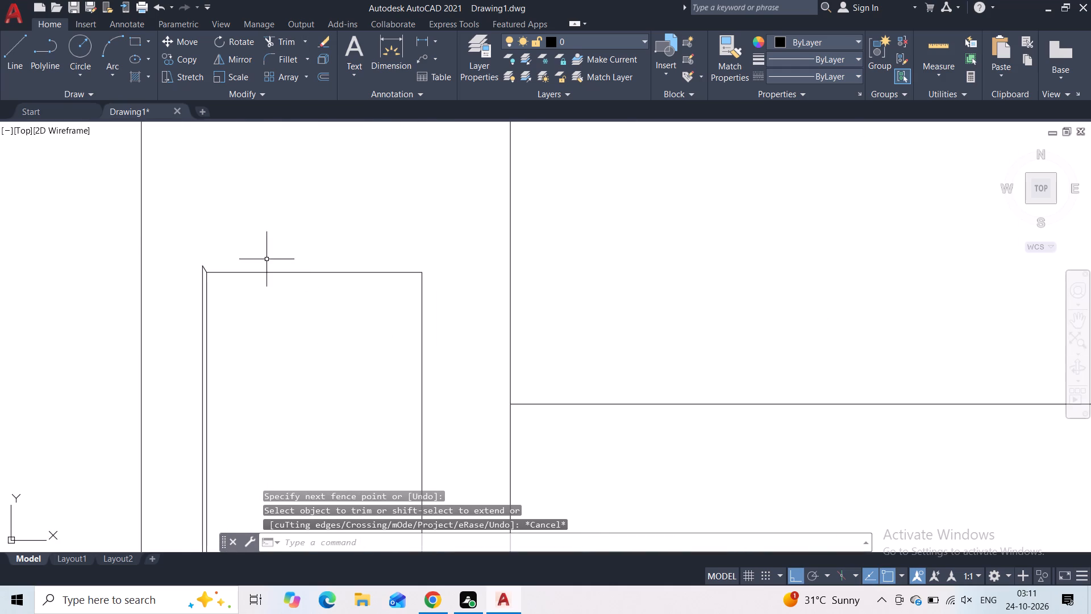
pyautogui.click(24, 68)
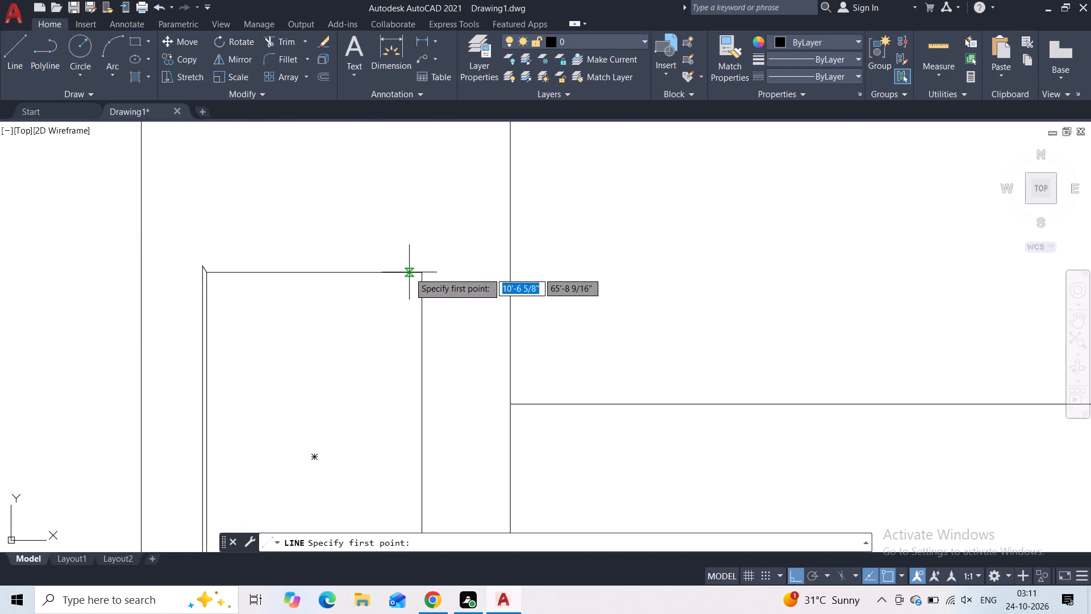
pyautogui.click(418, 272)
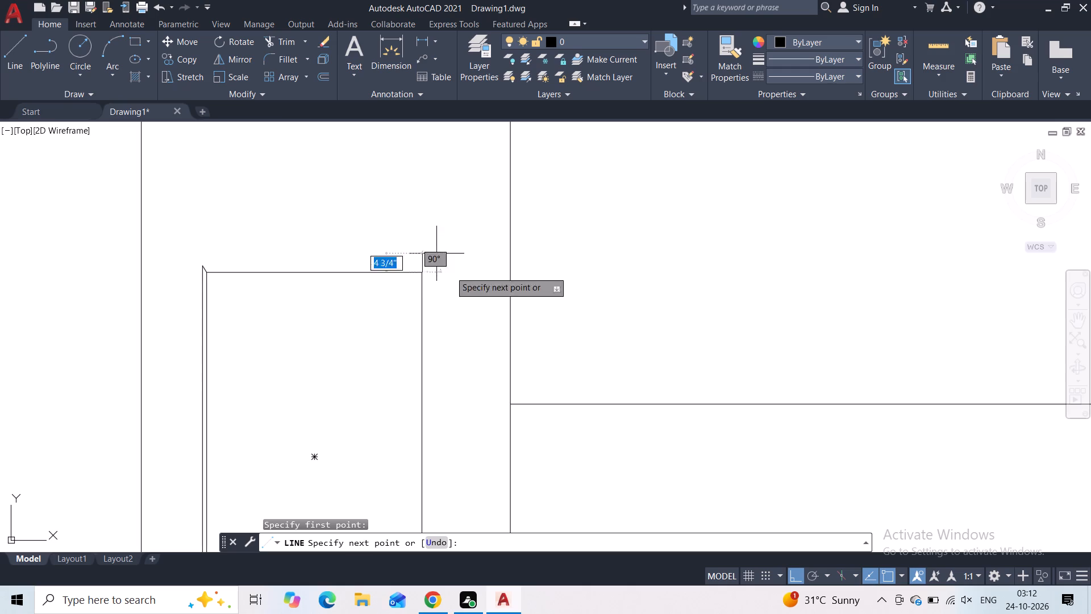
pyautogui.scroll(3, 450, 271)
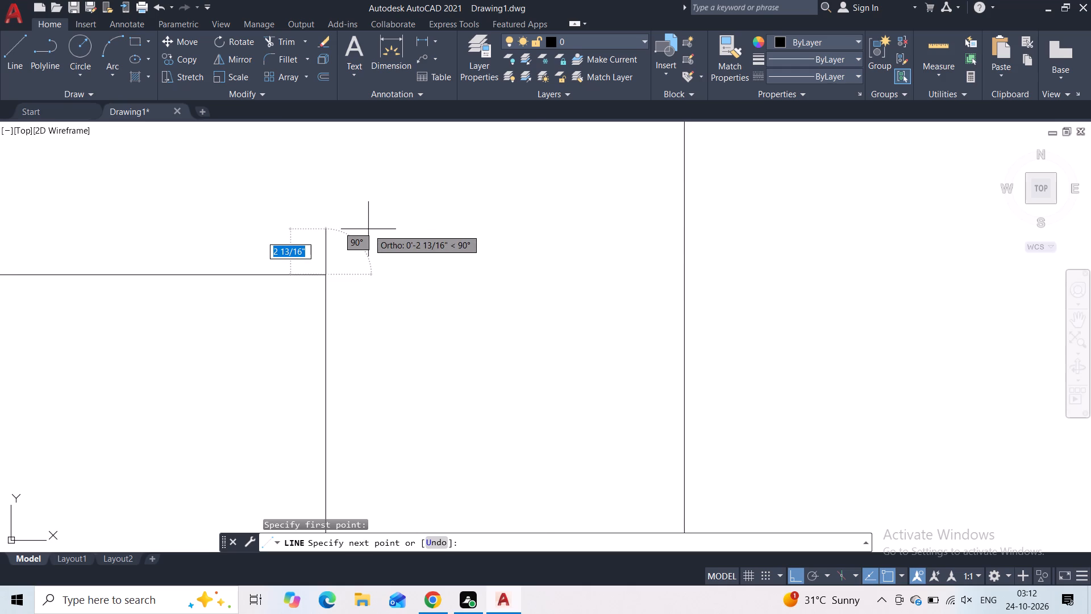
pyautogui.hotkey('ctrl', 'F8')
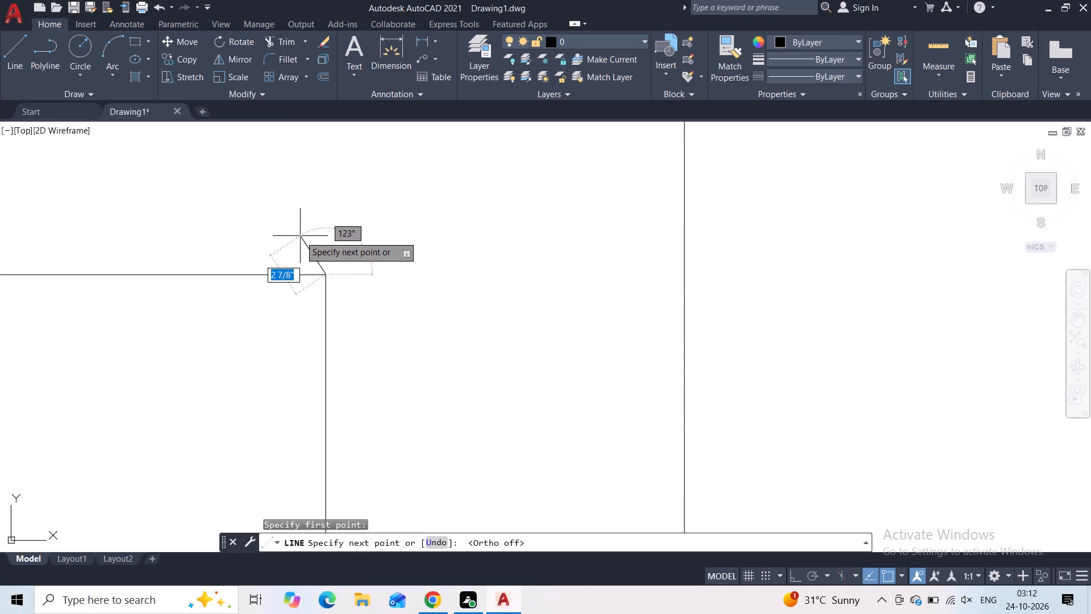
pyautogui.press('2')
pyautogui.hotkey('shift', '"')
pyautogui.press('Return')
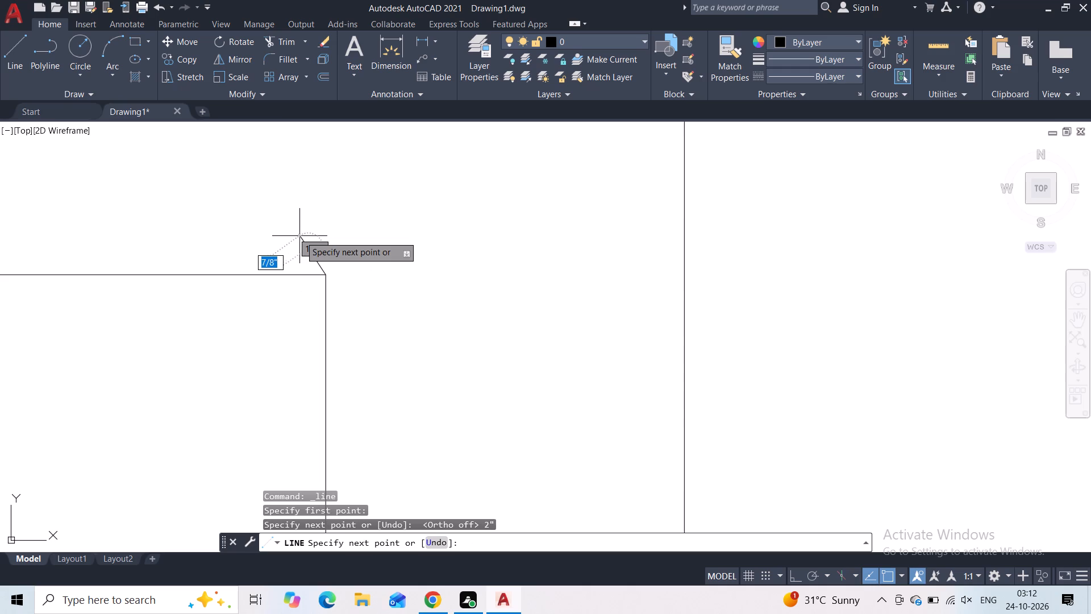
# Continue the line across the top of the opening to the outer end of the upper-left diagonal.
pyautogui.moveTo(166, 250); pyautogui.dragTo(735, 284, button='middle')
pyautogui.scroll(-2, 539, 312)
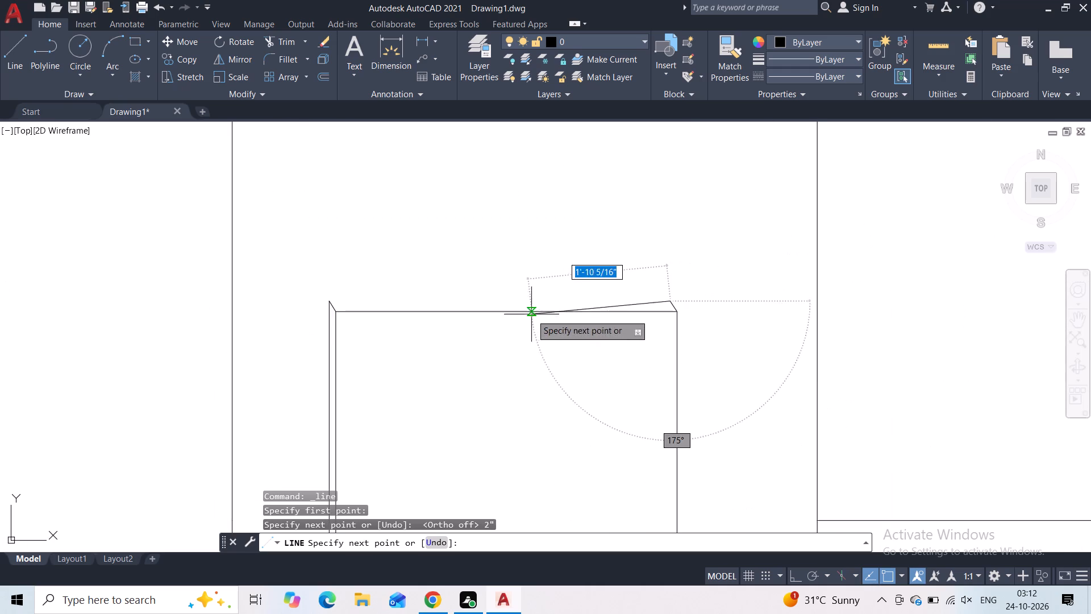
pyautogui.scroll(3, 335, 311)
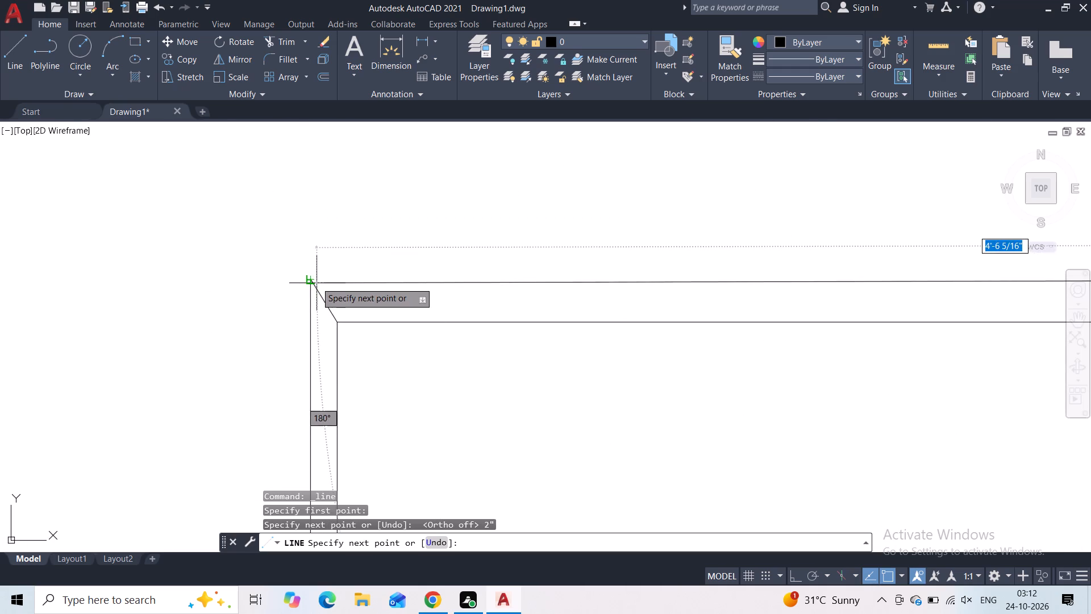
pyautogui.click(314, 280)
pyautogui.press('Escape')
# Delete the two plain rectangular openings below the topmost one in the stair bay.
pyautogui.scroll(-5, 349, 234)
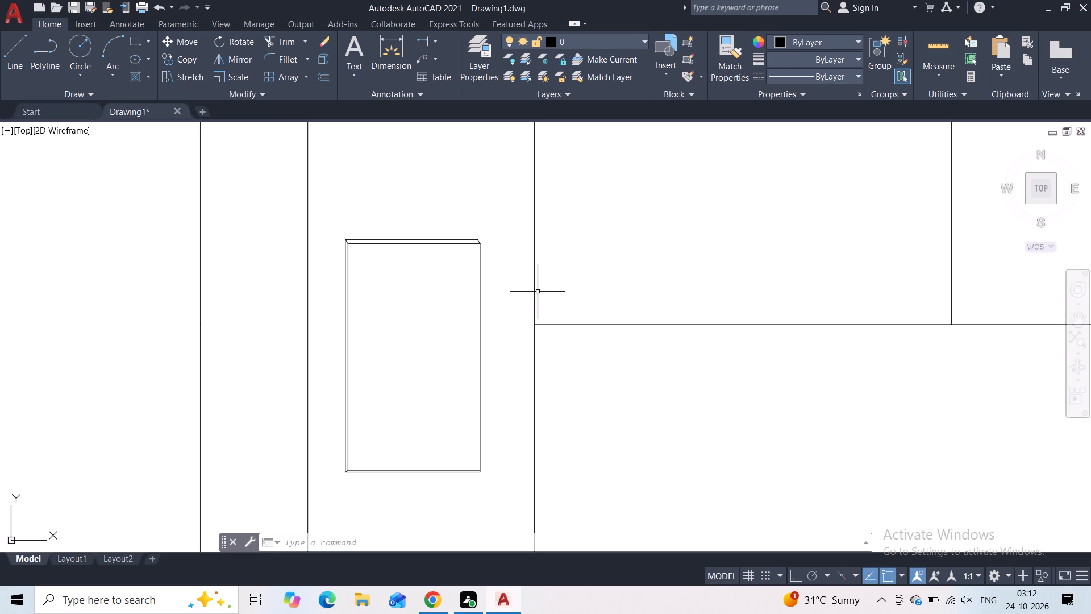
pyautogui.scroll(-3, 444, 256)
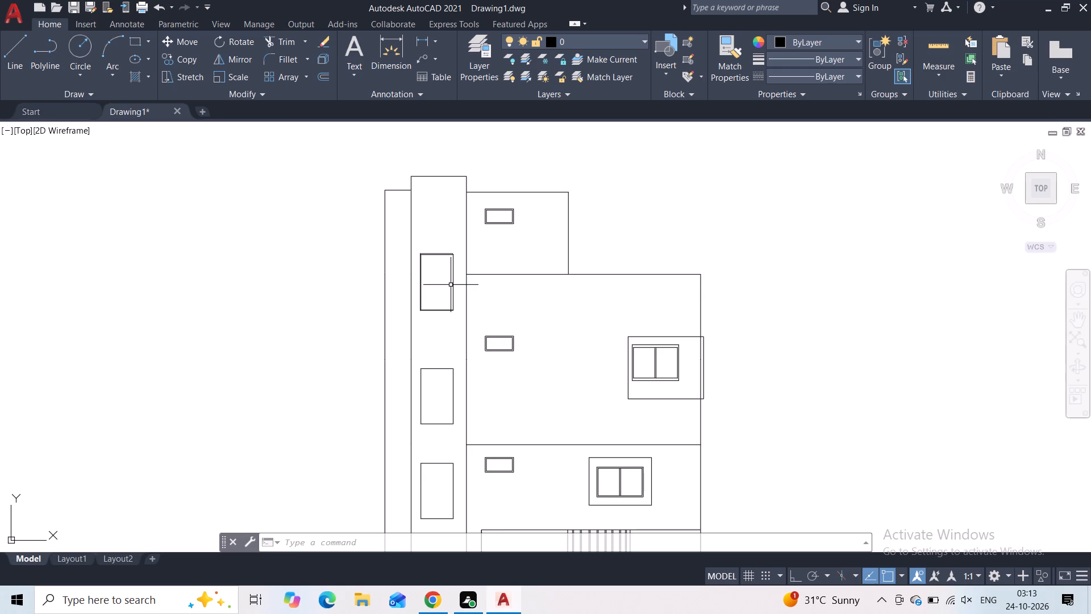
pyautogui.scroll(1, 444, 289)
pyautogui.moveTo(444, 289); pyautogui.dragTo(435, 243, button='middle')
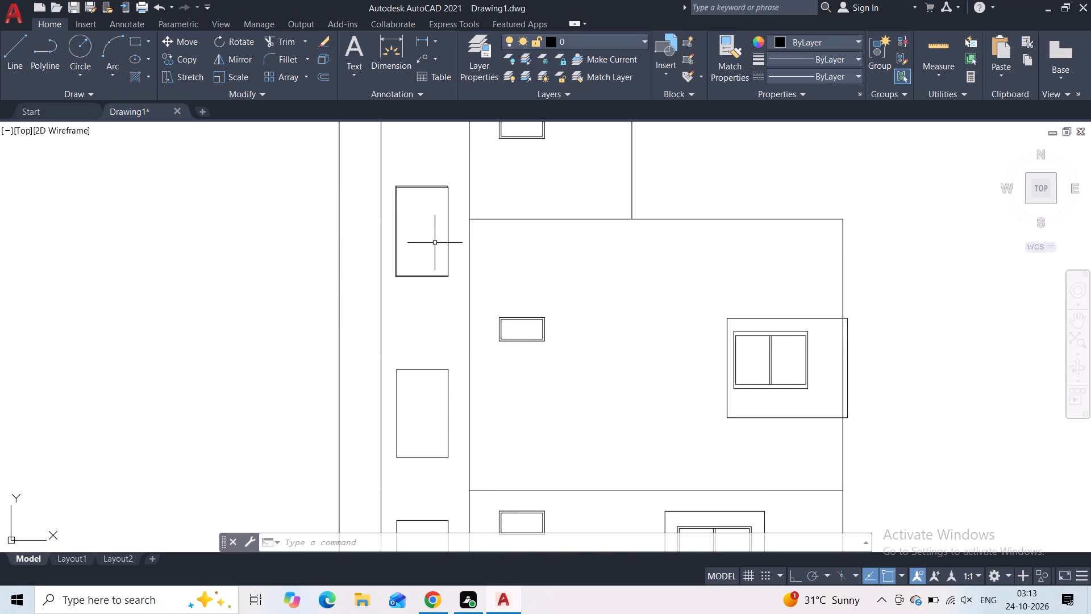
pyautogui.scroll(1, 439, 235)
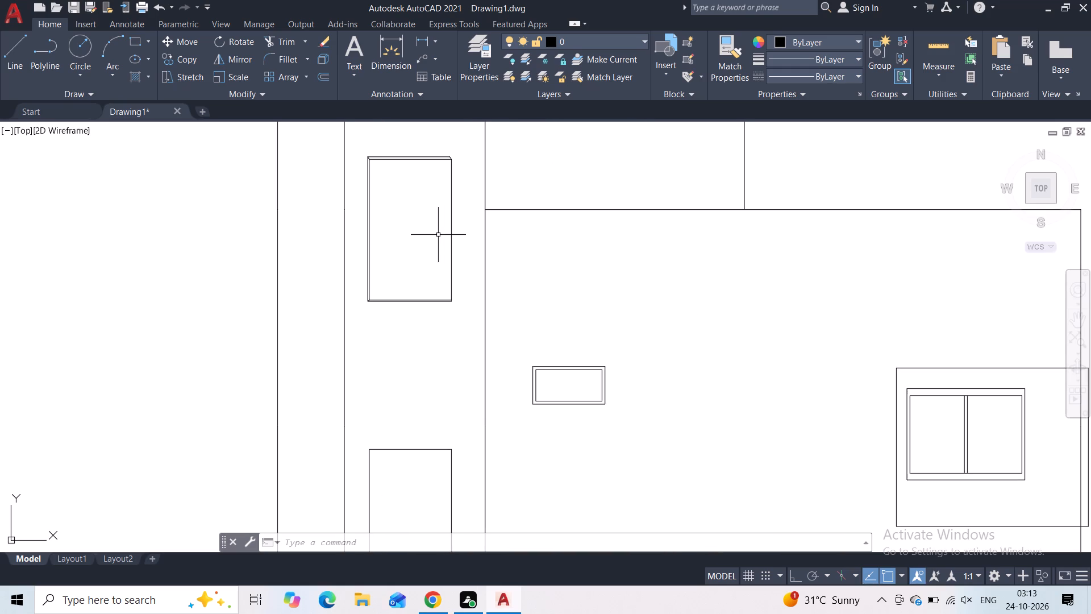
pyautogui.scroll(-3, 444, 375)
pyautogui.moveTo(442, 365); pyautogui.dragTo(424, 300, button='middle')
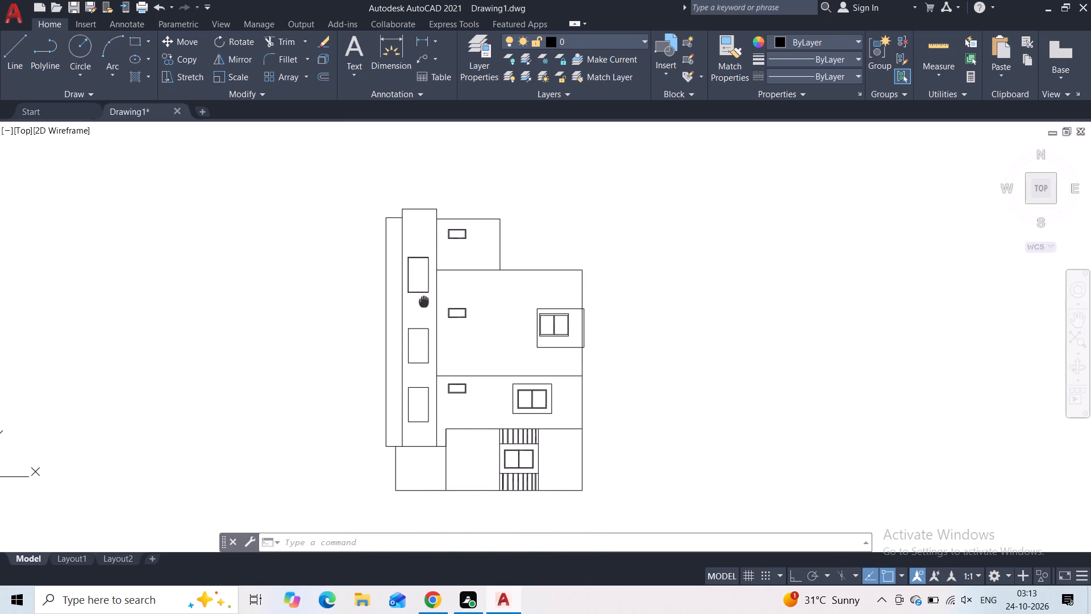
pyautogui.moveTo(424, 300); pyautogui.dragTo(411, 185, button='middle')
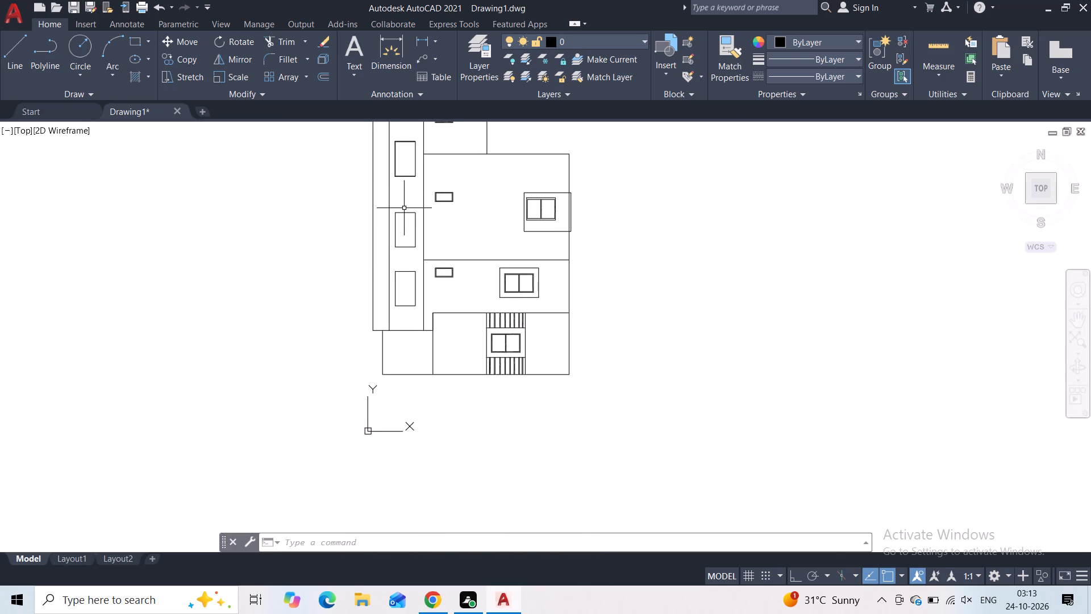
pyautogui.scroll(2, 403, 210)
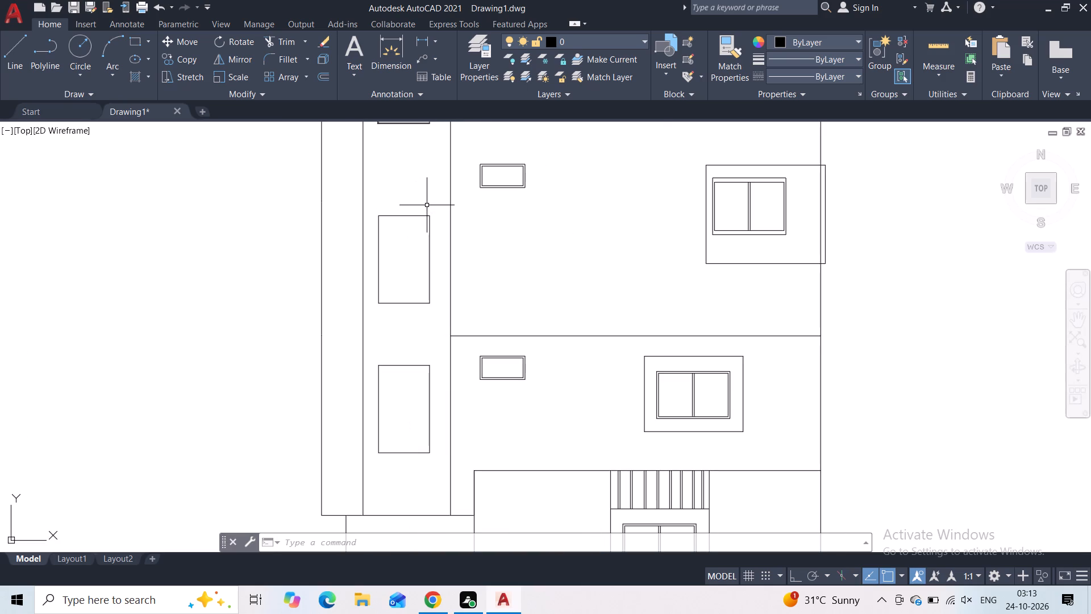
pyautogui.click(427, 205)
pyautogui.click(395, 424)
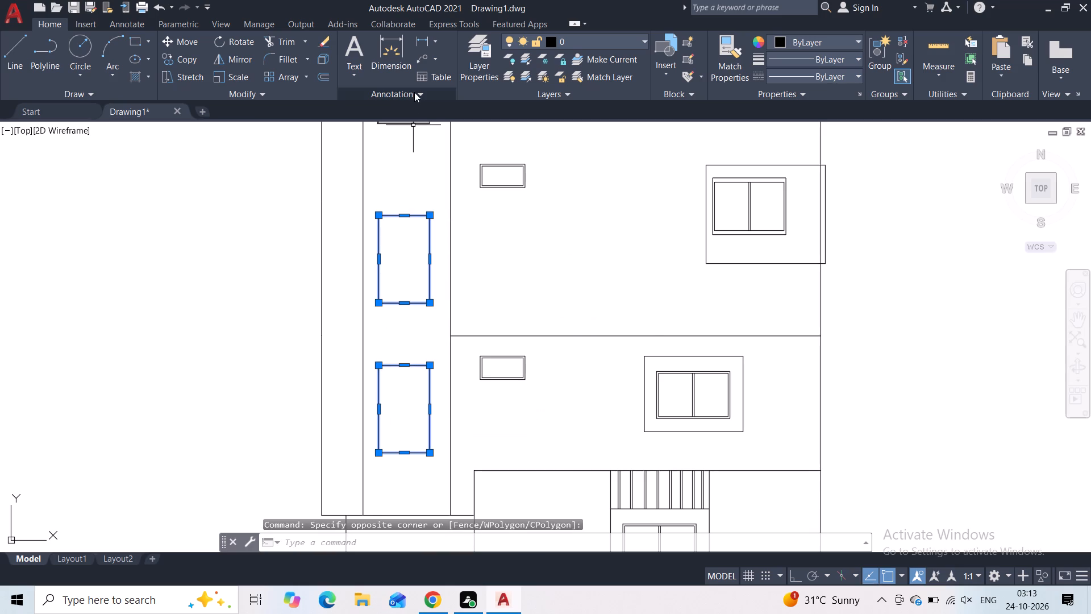
pyautogui.press('Delete')
# With Ortho on, copy the top stair-bay opening with its depth lines straight down twice, about 17'-11 3/4" and 29'-7 11/16" below the original.
pyautogui.moveTo(430, 166); pyautogui.dragTo(415, 201, button='middle')
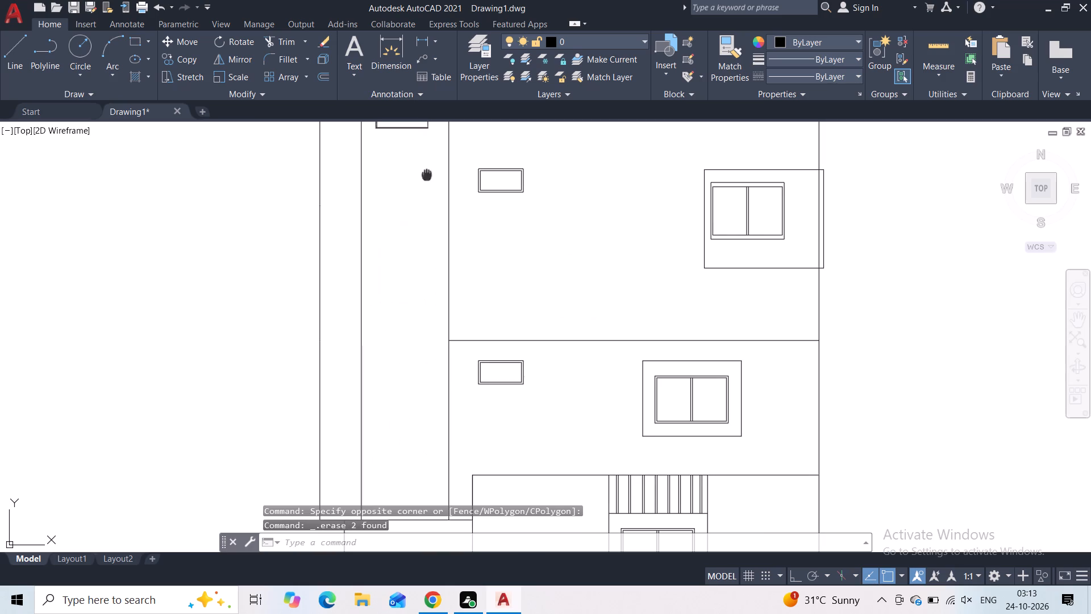
pyautogui.moveTo(415, 201); pyautogui.dragTo(368, 381, button='middle')
pyautogui.click(375, 246)
pyautogui.click(314, 392)
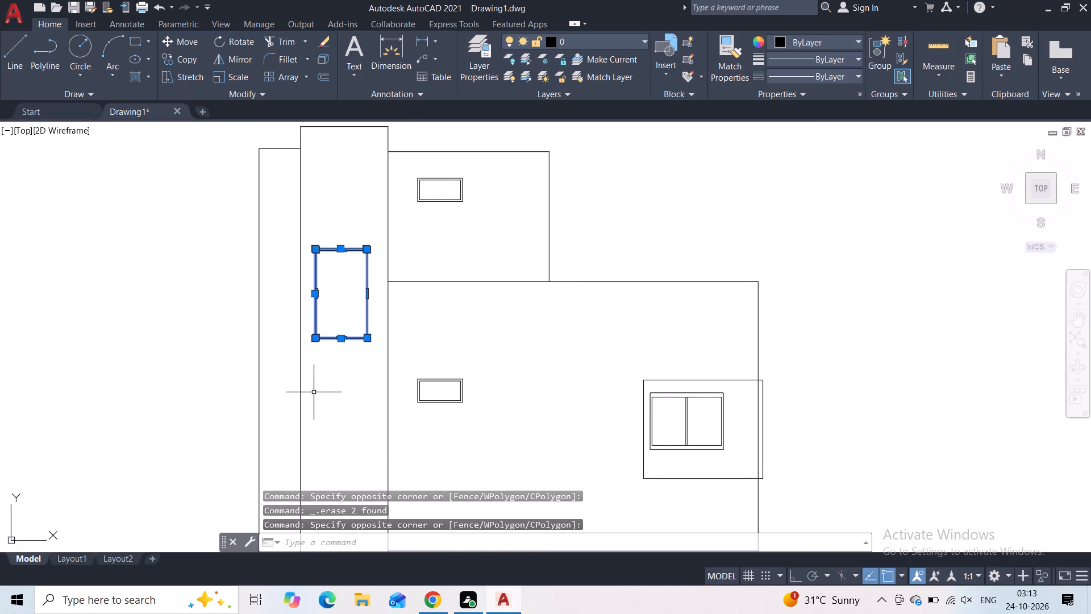
pyautogui.click(185, 65)
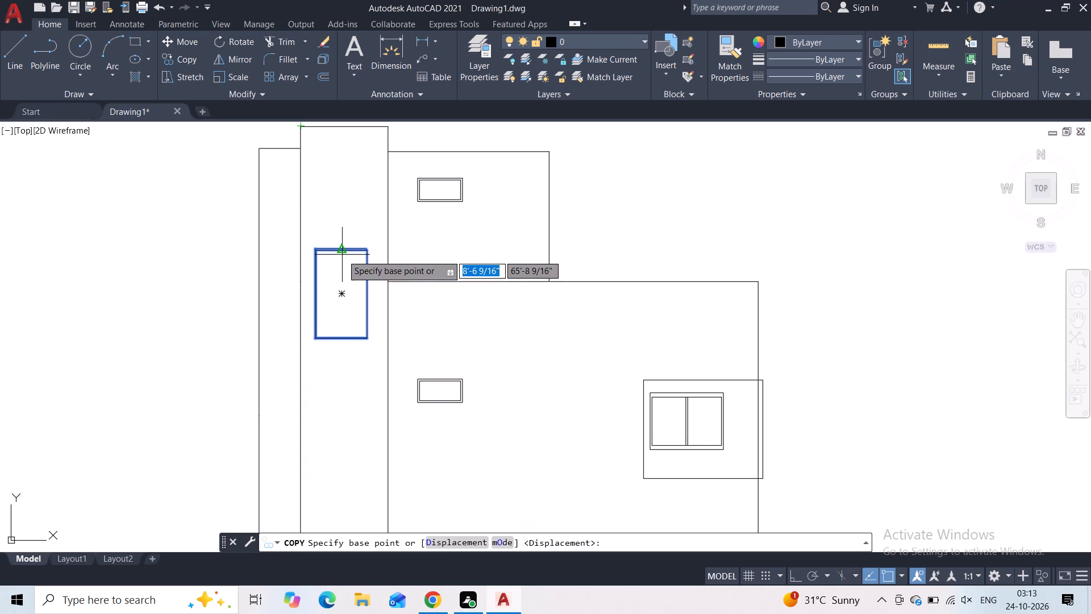
pyautogui.click(343, 295)
pyautogui.moveTo(344, 350); pyautogui.dragTo(334, 152, button='middle')
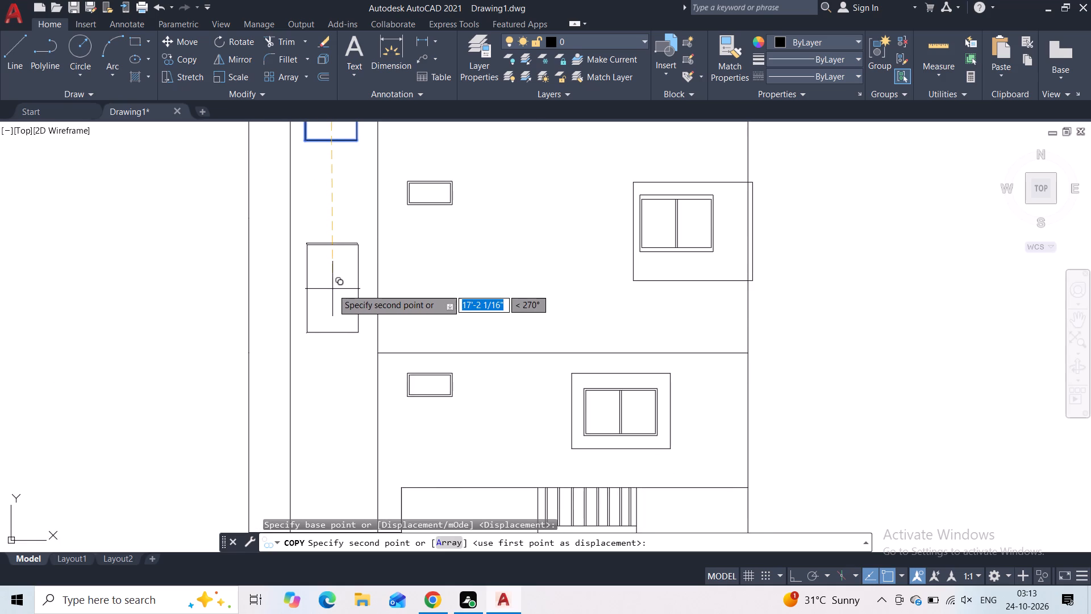
pyautogui.hotkey('ctrl', 'F8')
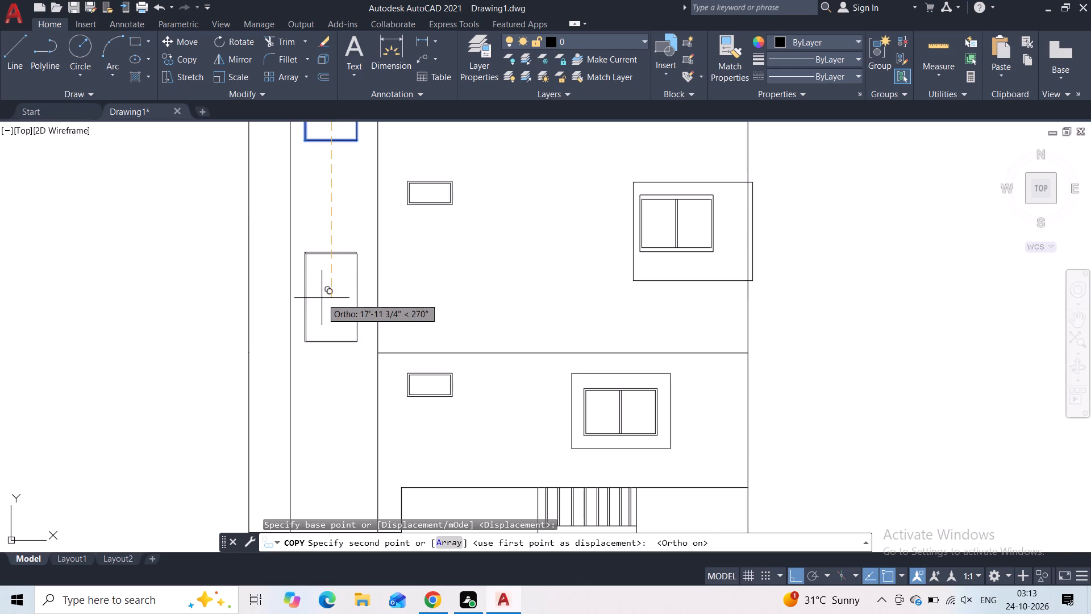
pyautogui.click(322, 298)
pyautogui.moveTo(330, 386); pyautogui.dragTo(325, 237, button='middle')
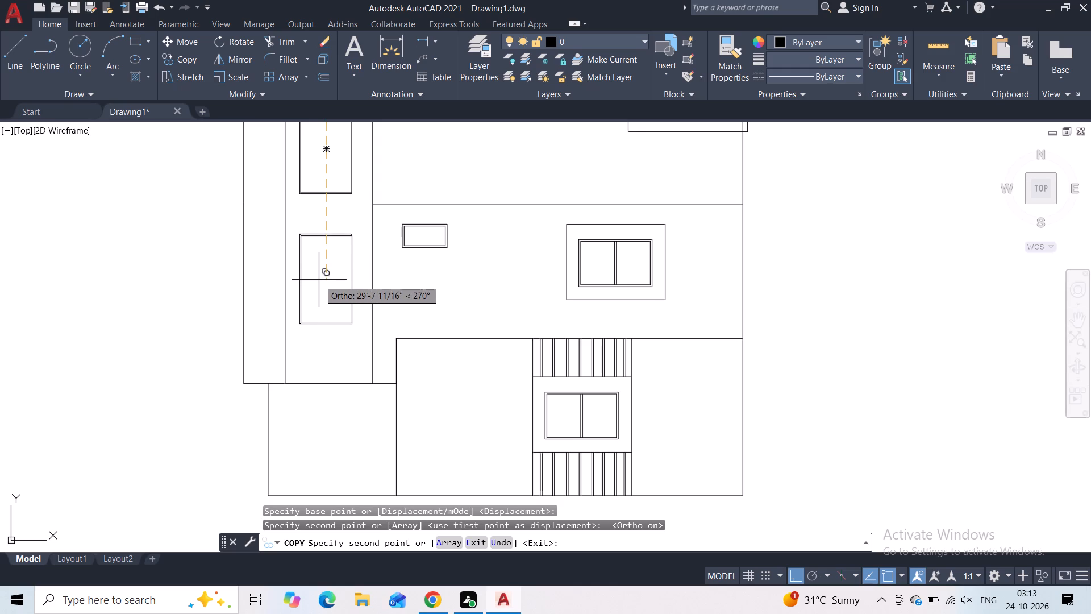
pyautogui.click(319, 280)
pyautogui.press('Escape')
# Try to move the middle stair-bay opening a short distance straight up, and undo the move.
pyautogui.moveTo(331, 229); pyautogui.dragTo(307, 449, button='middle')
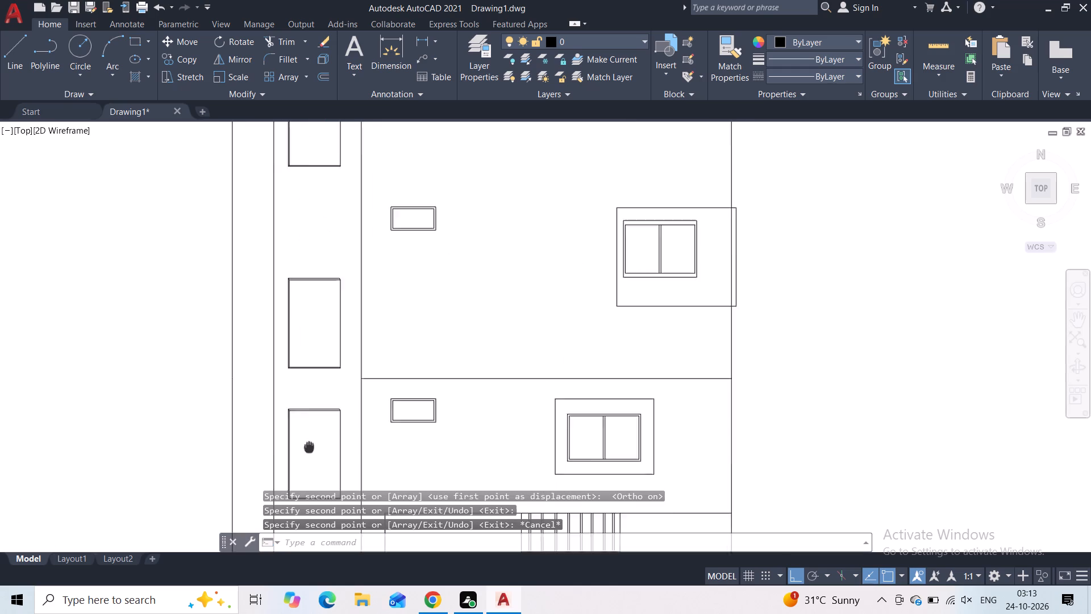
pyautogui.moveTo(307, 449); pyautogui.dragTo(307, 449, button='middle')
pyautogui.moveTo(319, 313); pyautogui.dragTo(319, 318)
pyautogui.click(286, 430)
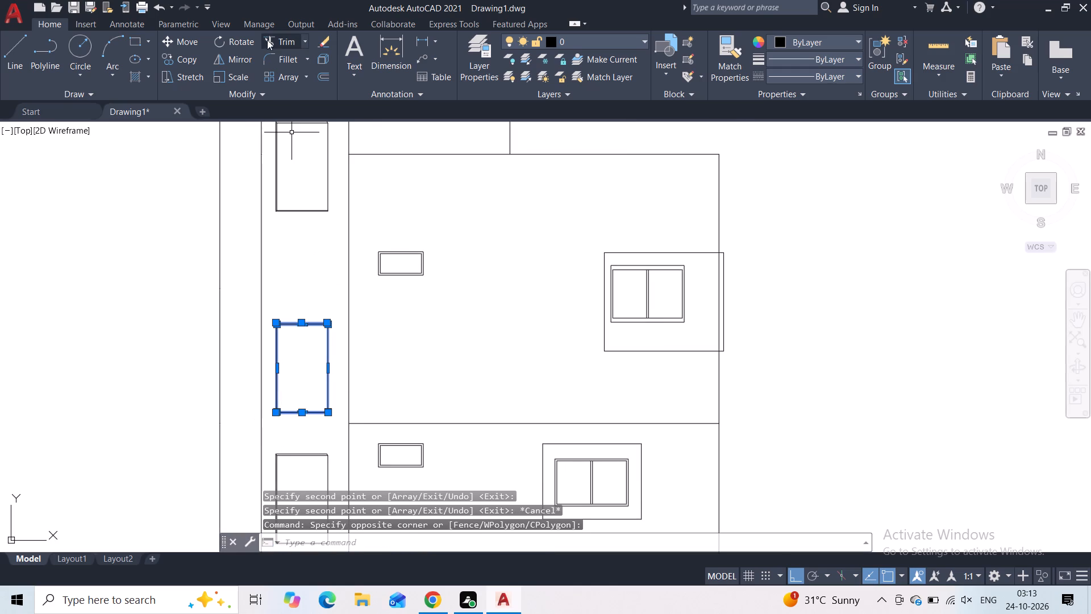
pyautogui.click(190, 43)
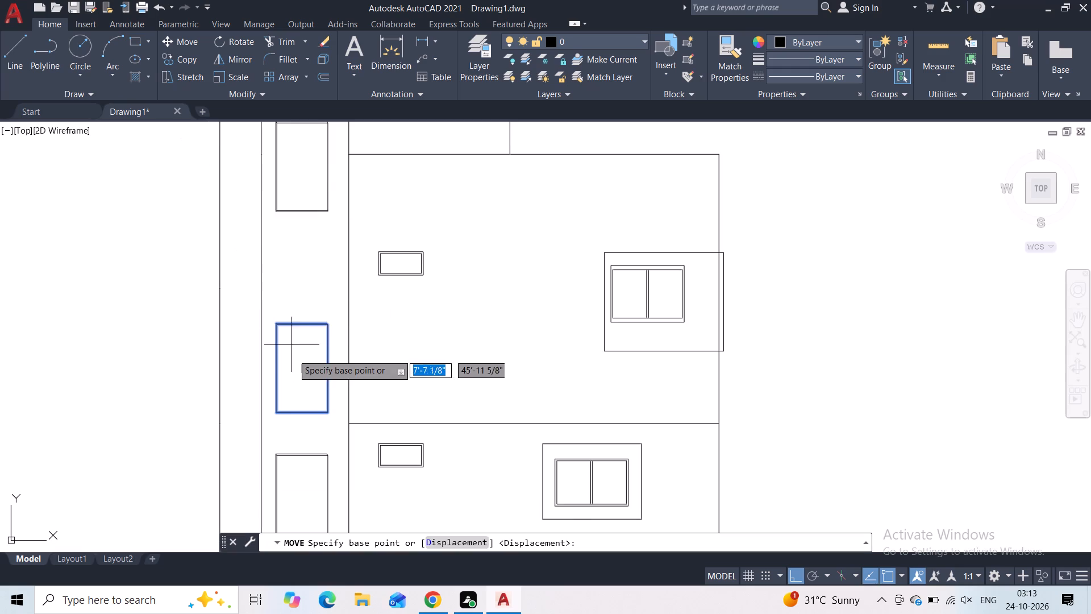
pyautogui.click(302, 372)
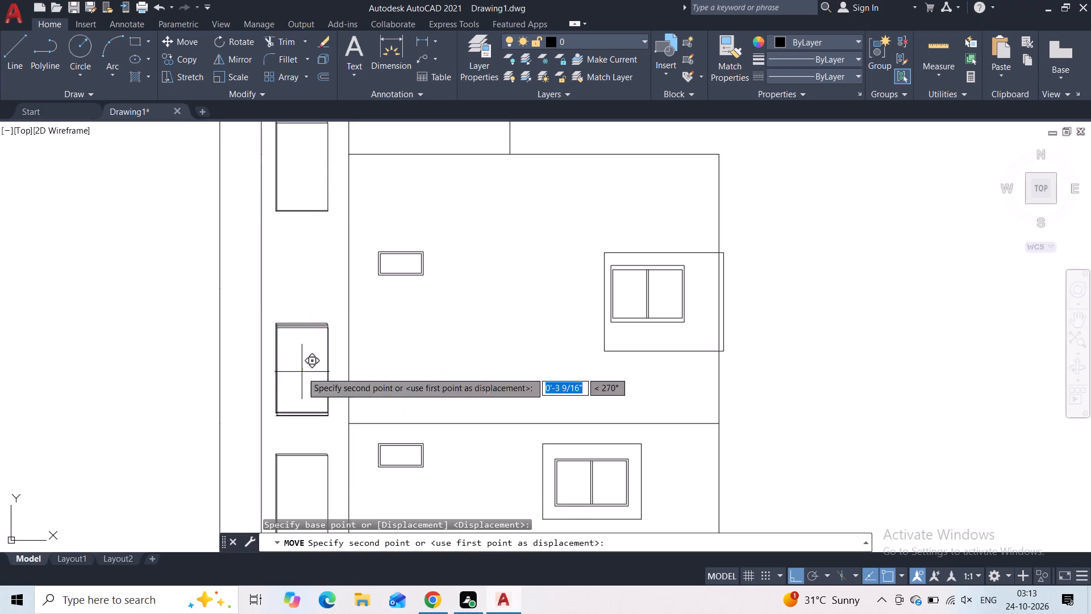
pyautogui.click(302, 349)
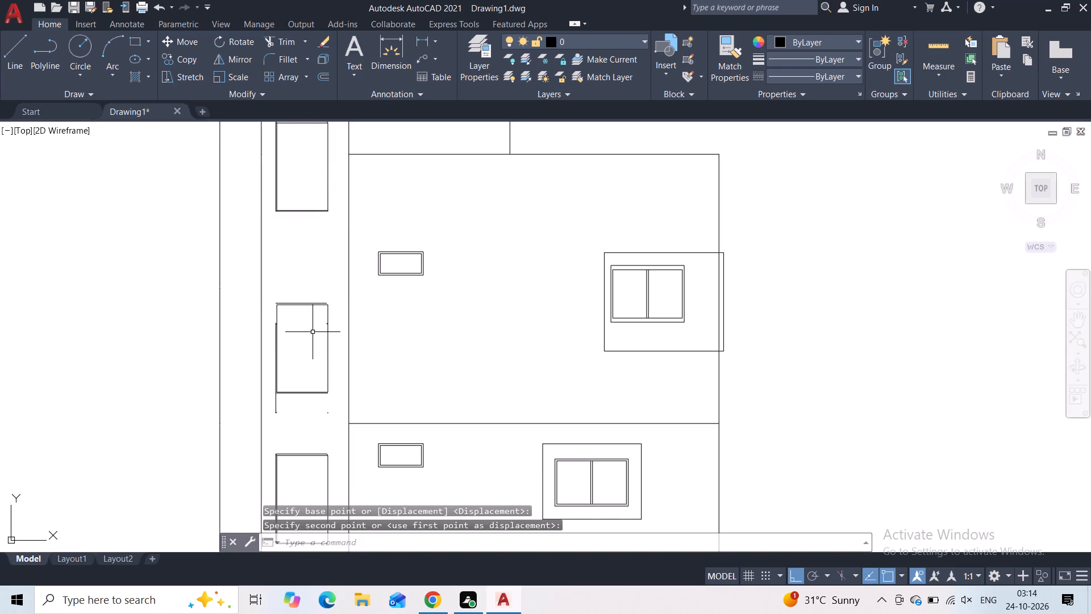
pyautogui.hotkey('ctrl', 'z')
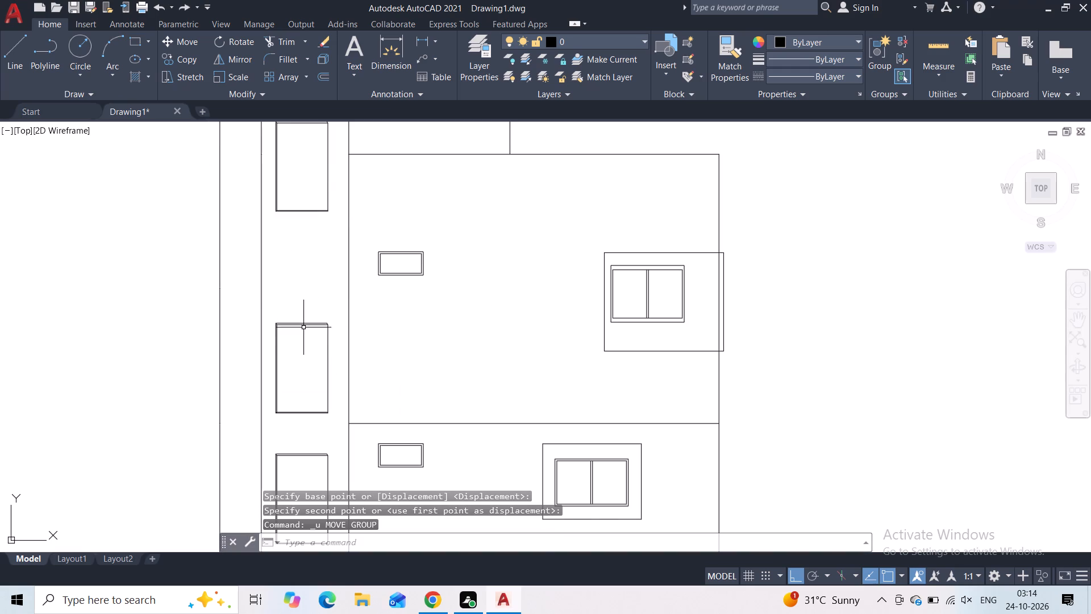
# Select the whole middle stair-bay opening with its depth lines and move it a short distance straight up.
pyautogui.click(338, 294)
pyautogui.click(270, 437)
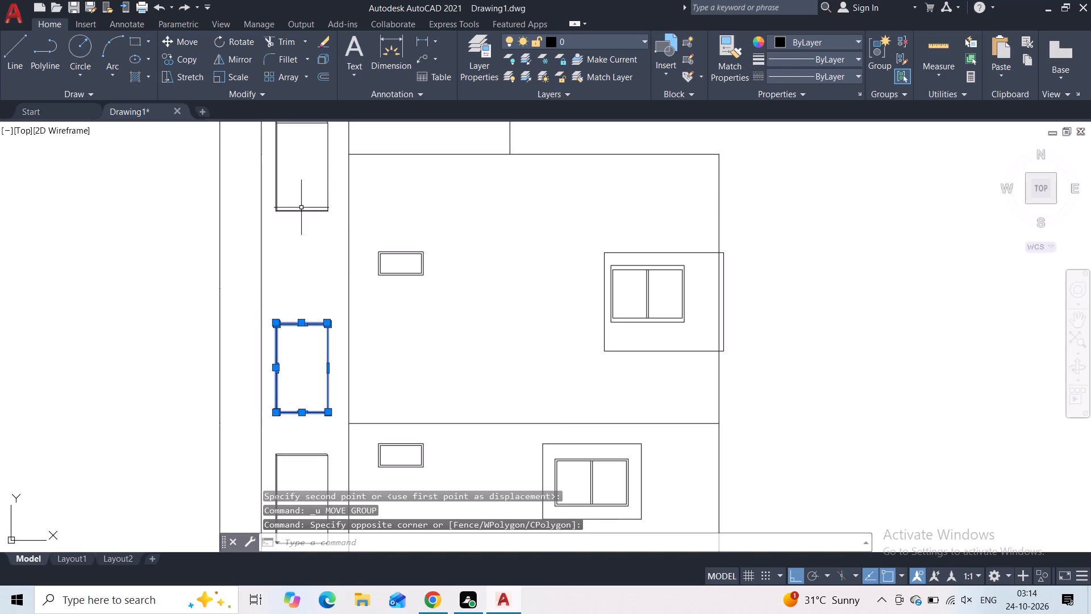
pyautogui.click(182, 45)
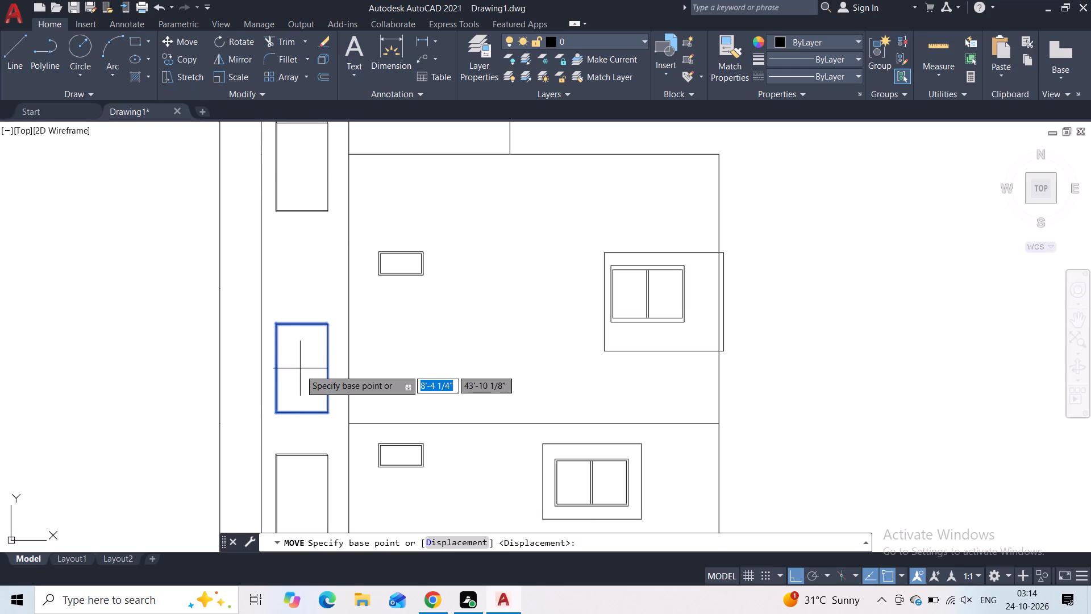
pyautogui.click(298, 367)
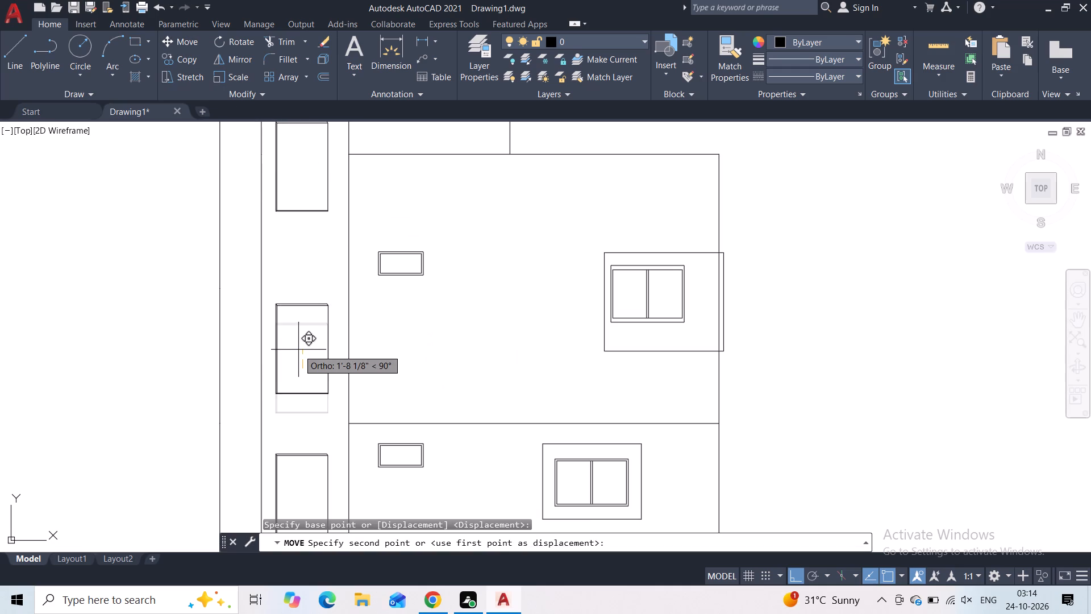
pyautogui.click(299, 343)
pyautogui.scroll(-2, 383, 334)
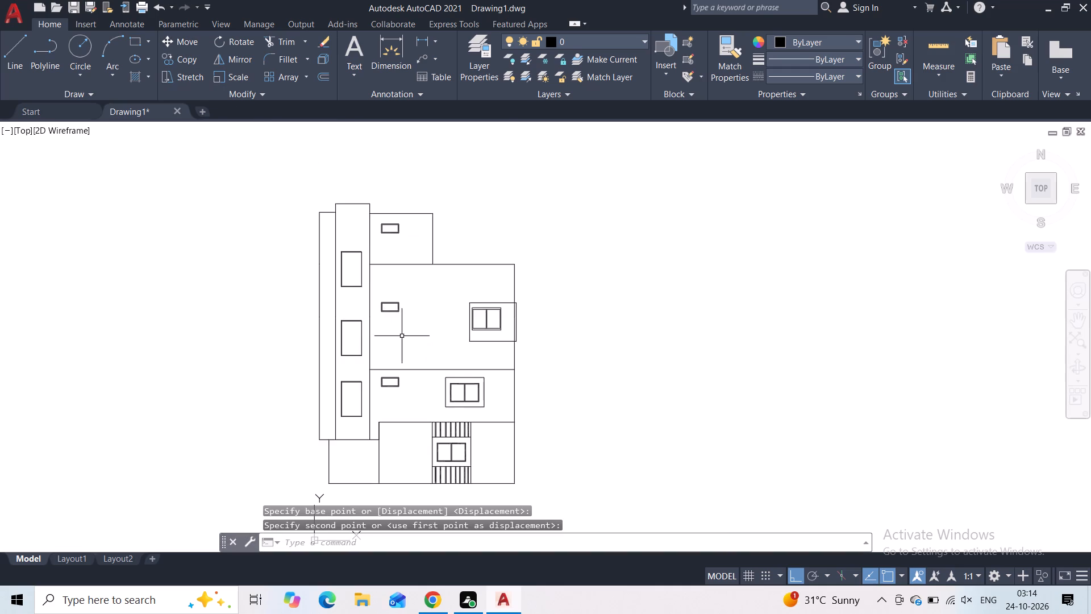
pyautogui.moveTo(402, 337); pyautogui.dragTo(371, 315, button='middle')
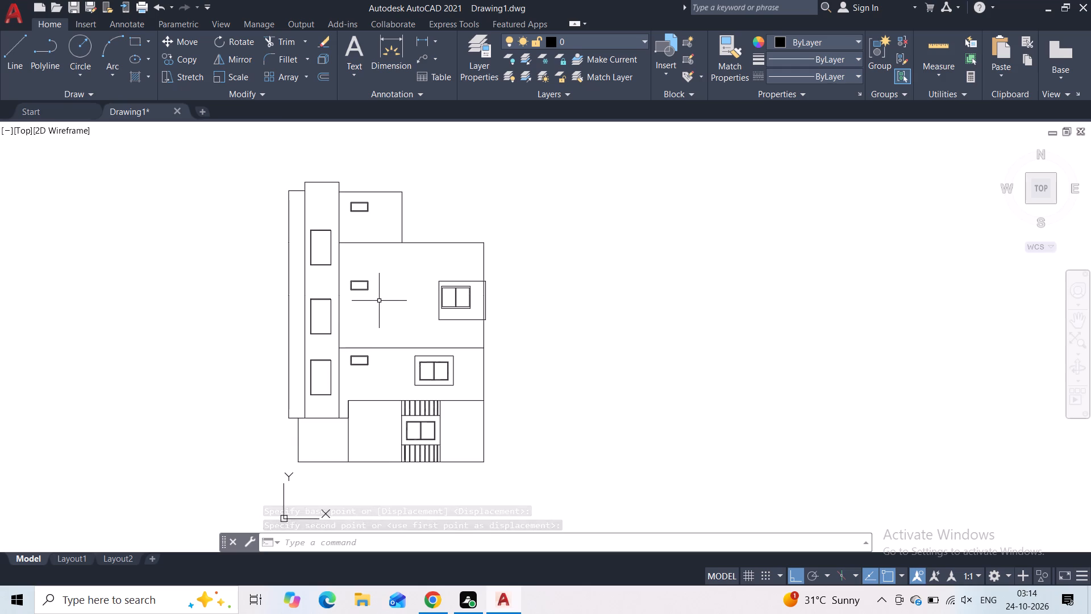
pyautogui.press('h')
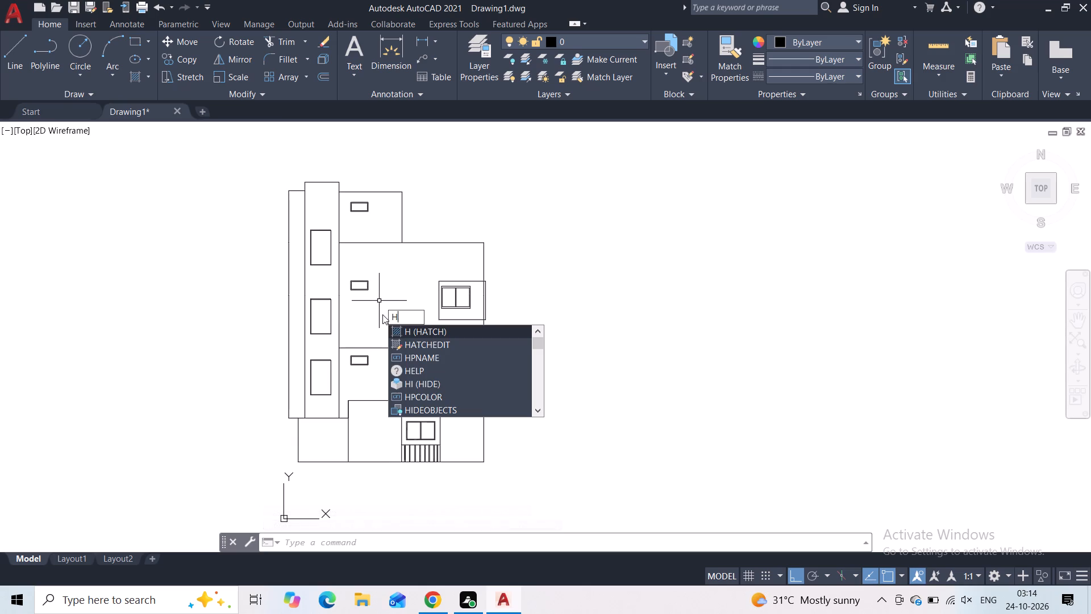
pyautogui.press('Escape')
# Draw two 3'-8" horizontal lines across the inner frame of the middle small window, dividing it into three roughly equal bands.
pyautogui.scroll(2, 369, 289)
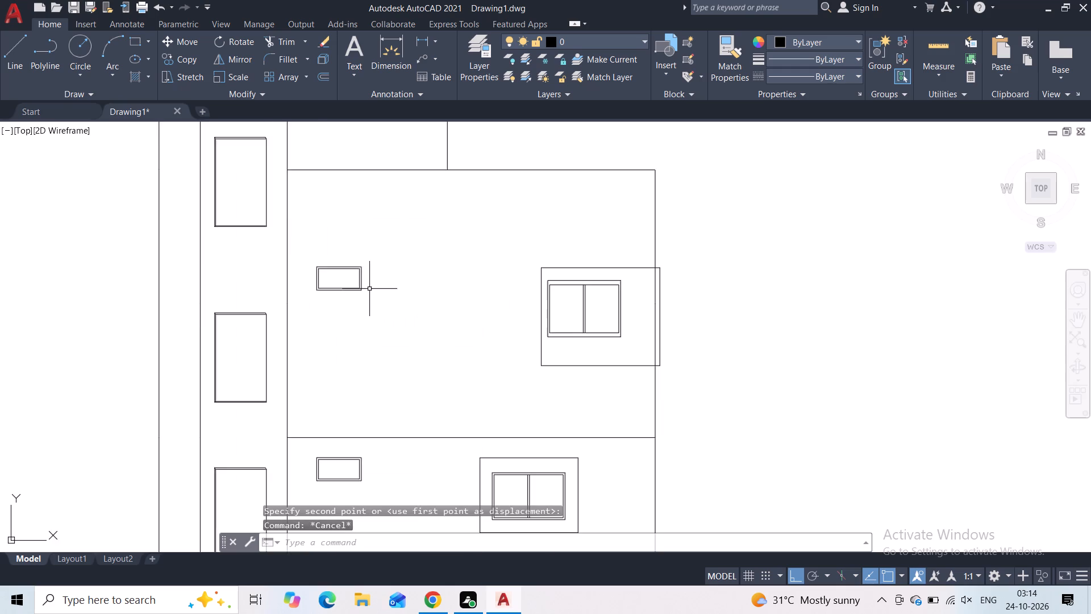
pyautogui.scroll(4, 367, 287)
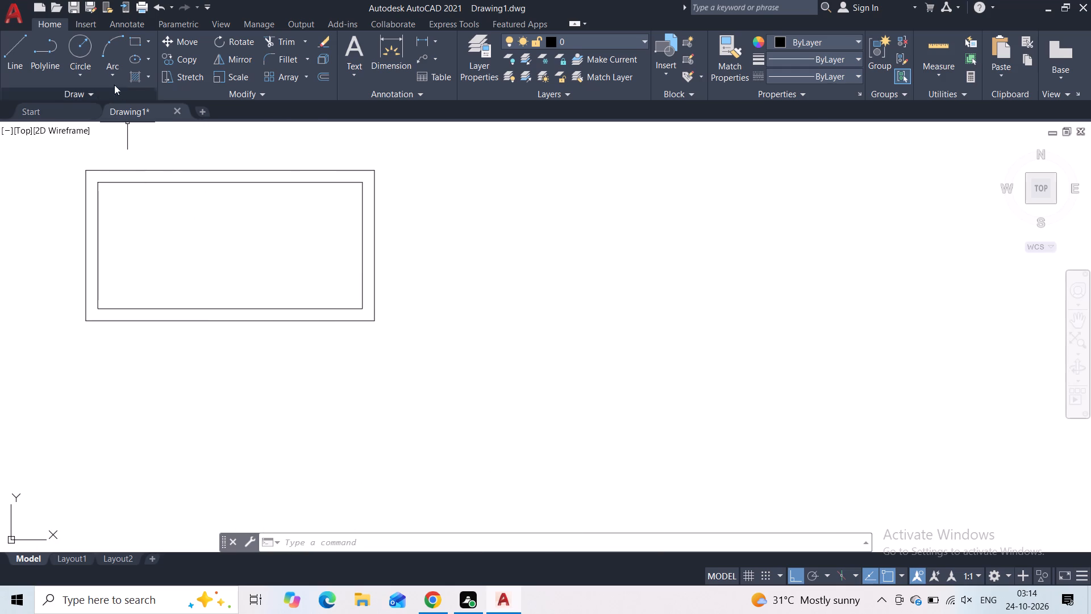
pyautogui.click(24, 64)
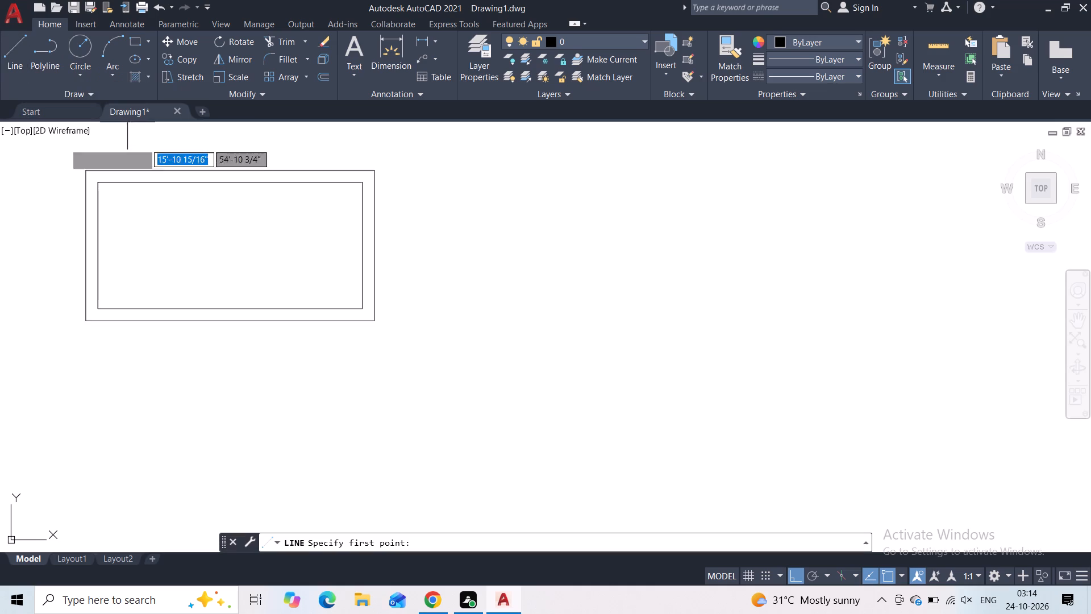
pyautogui.click(98, 272)
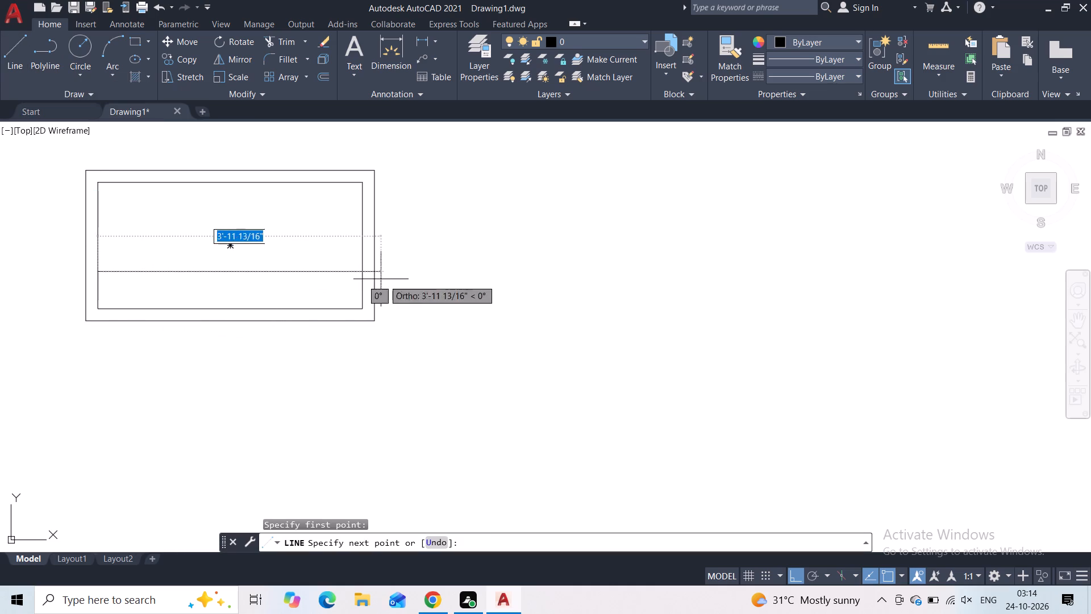
pyautogui.click(360, 276)
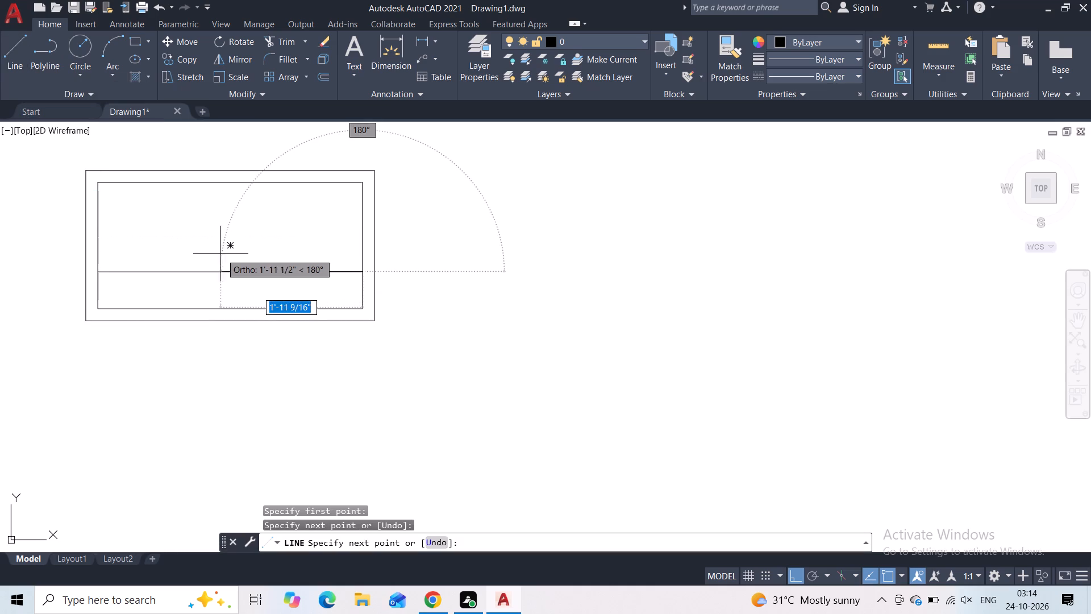
pyautogui.press('space')
pyautogui.press('space')
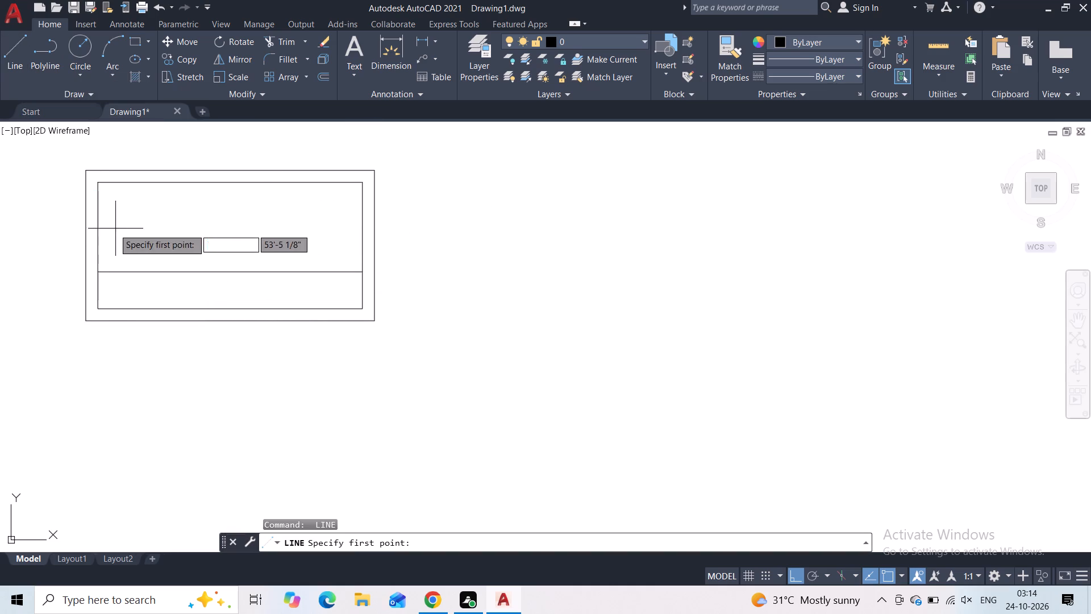
pyautogui.click(99, 220)
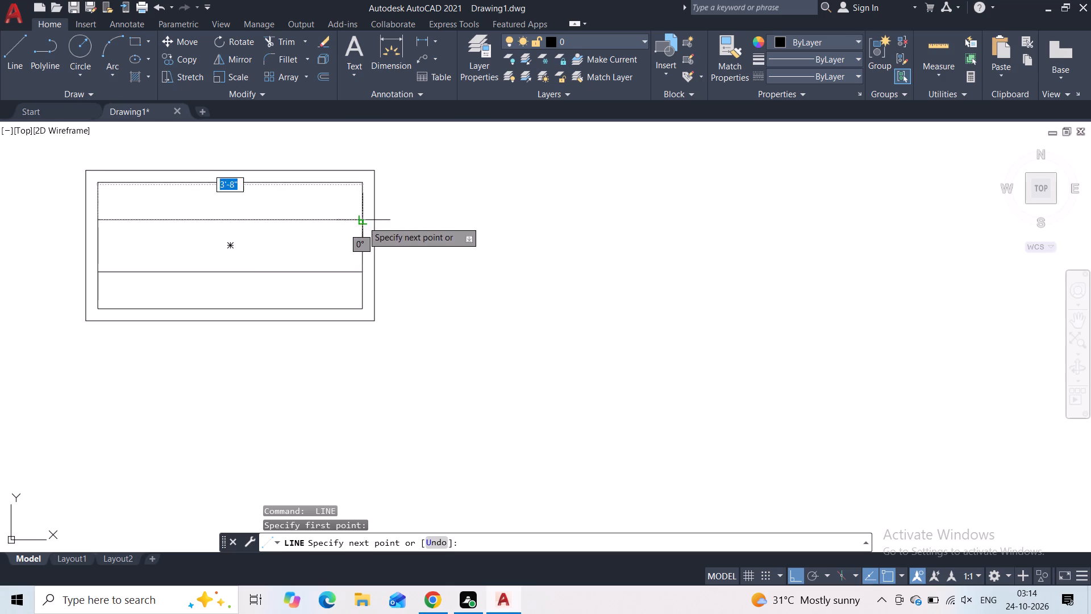
pyautogui.click(363, 221)
pyautogui.press('Escape')
# Draw two horizontal lines across the inner frame of the small window in the upper roof block, forming three roughly equal bands.
pyautogui.scroll(-2, 272, 255)
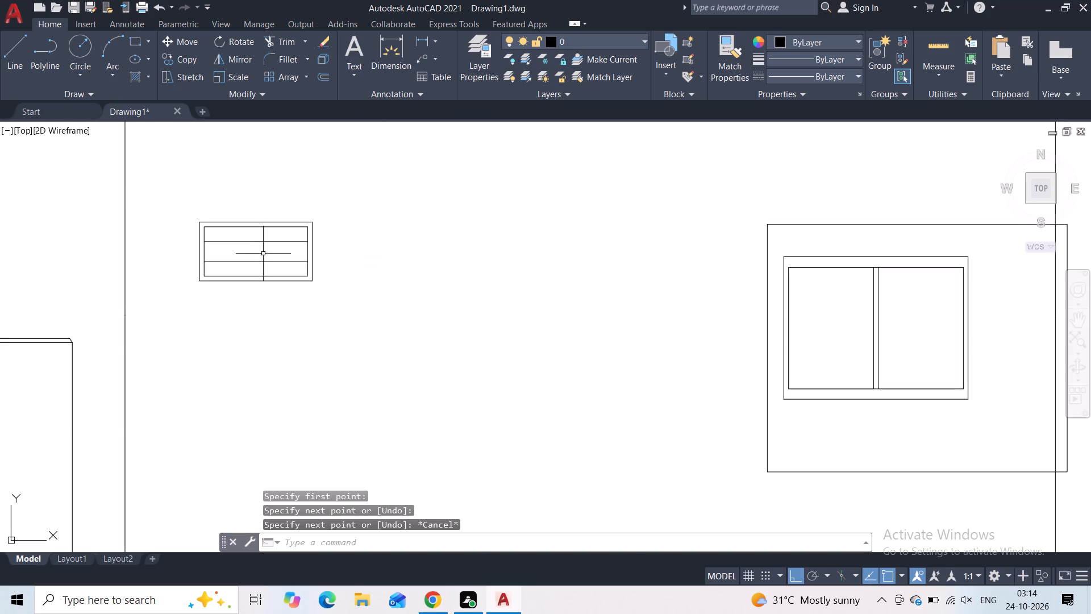
pyautogui.scroll(-1, 263, 254)
pyautogui.moveTo(281, 211); pyautogui.dragTo(232, 531, button='middle')
pyautogui.scroll(2, 206, 272)
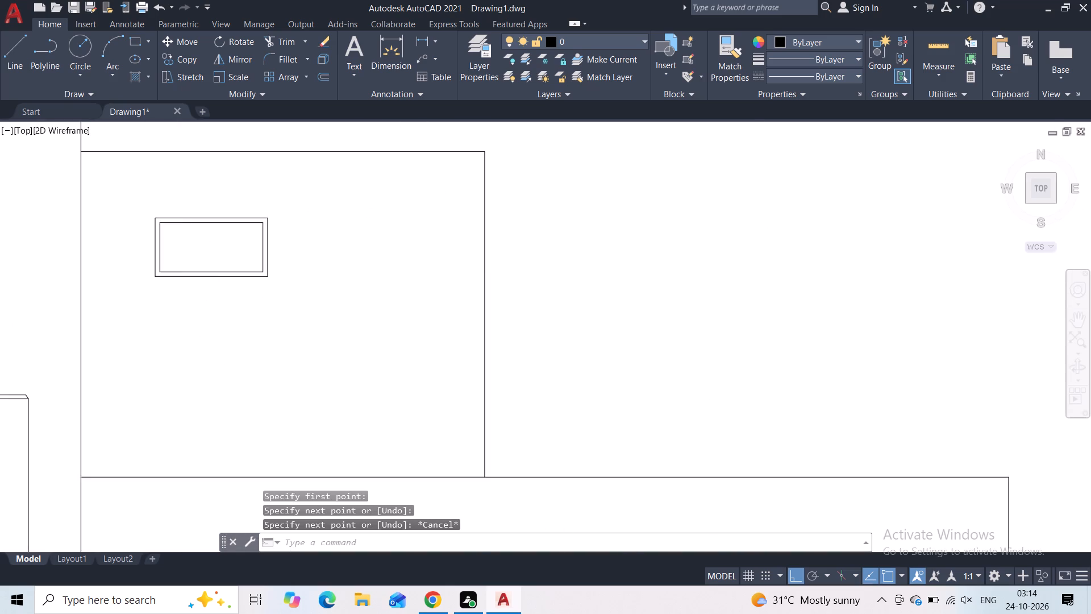
pyautogui.press('space')
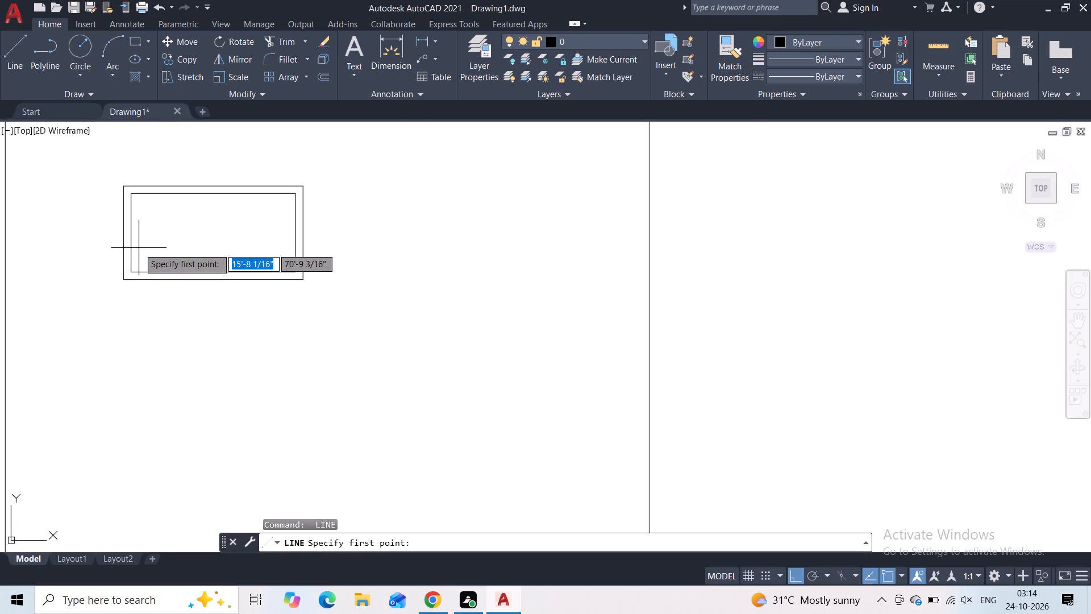
pyautogui.click(136, 248)
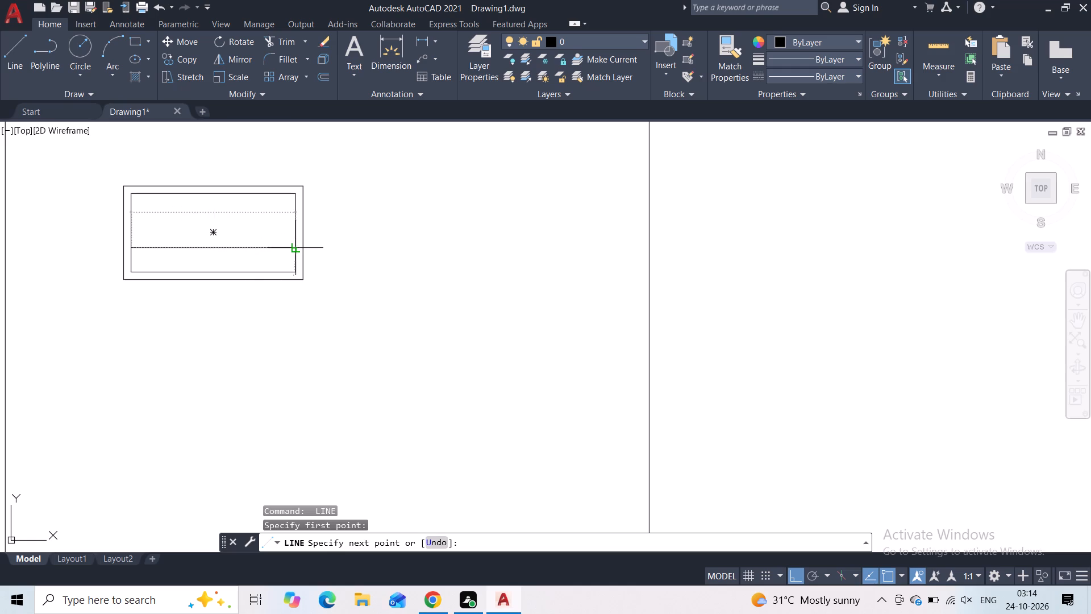
pyautogui.click(292, 250)
pyautogui.press('space')
pyautogui.press('space')
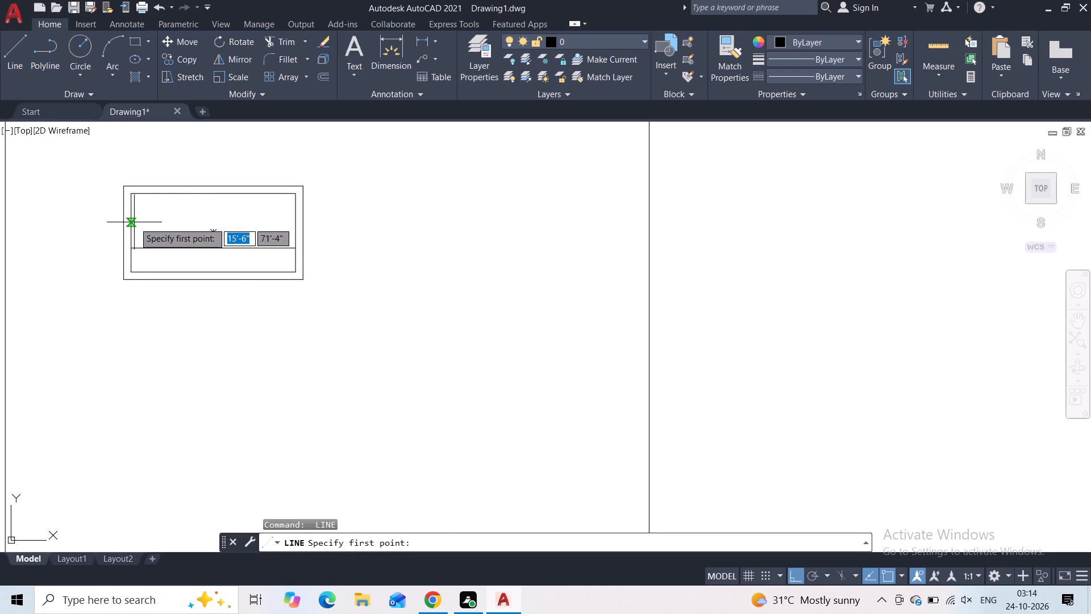
pyautogui.click(134, 222)
pyautogui.click(298, 222)
pyautogui.press('space')
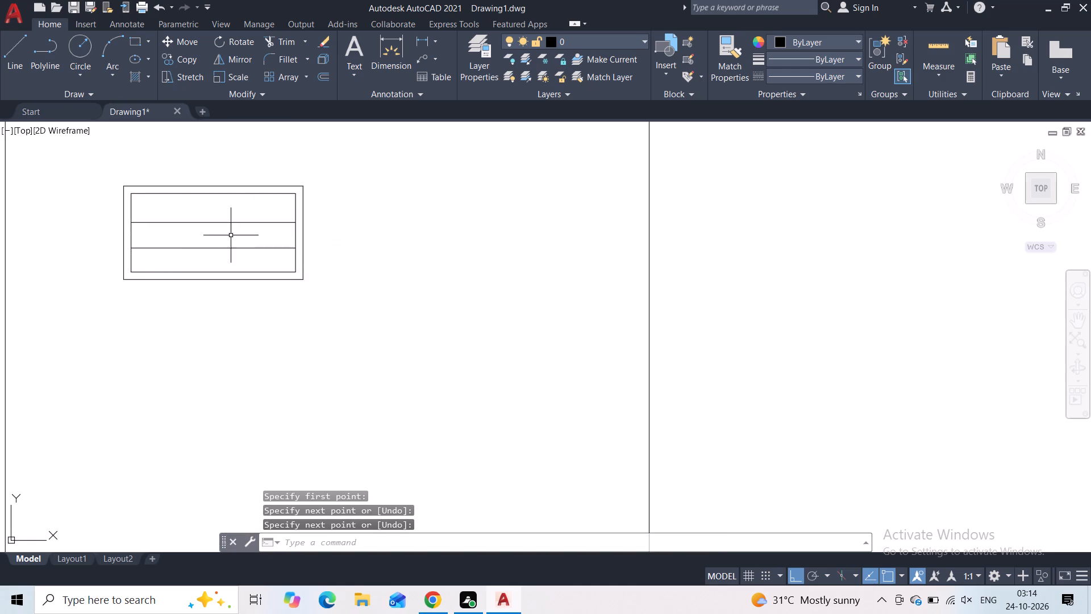
# Draw two horizontal lines across the inner frame of the small window on the floor below the middle one, forming three bands.
pyautogui.scroll(-2, 230, 238)
pyautogui.moveTo(232, 298); pyautogui.dragTo(234, 196, button='middle')
pyautogui.scroll(-2, 219, 318)
pyautogui.moveTo(225, 364); pyautogui.dragTo(218, 216, button='middle')
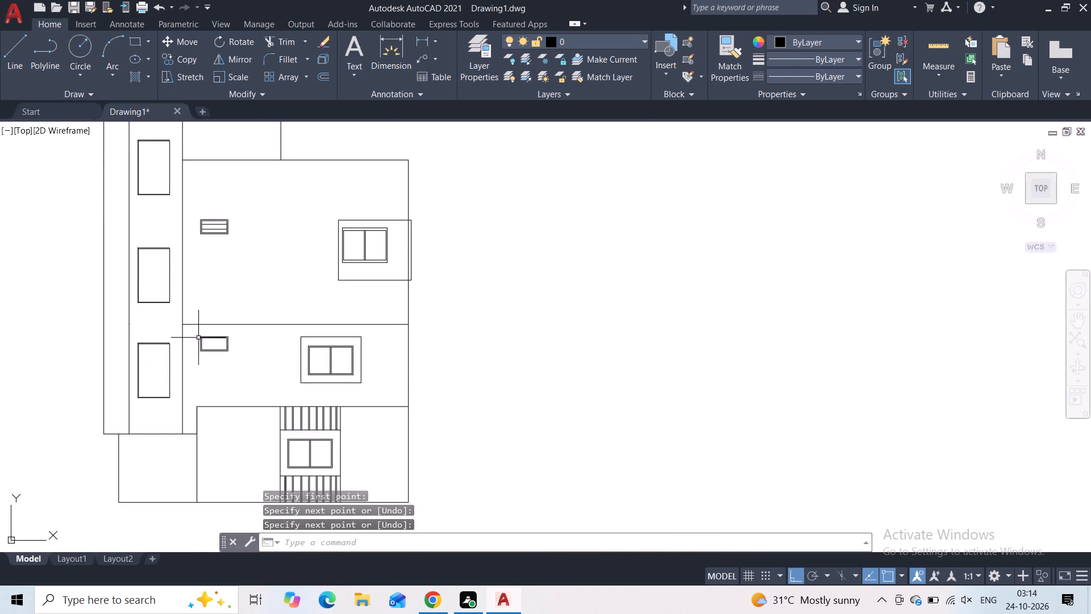
pyautogui.scroll(3, 198, 380)
pyautogui.scroll(2, 213, 247)
pyautogui.press('space')
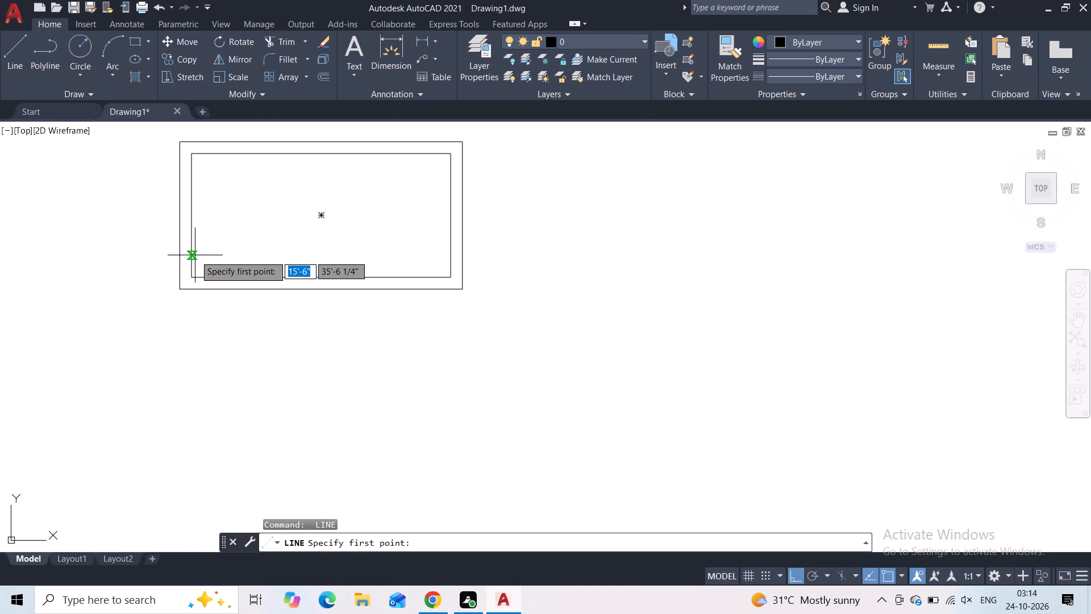
pyautogui.click(194, 251)
pyautogui.click(448, 250)
pyautogui.press('space')
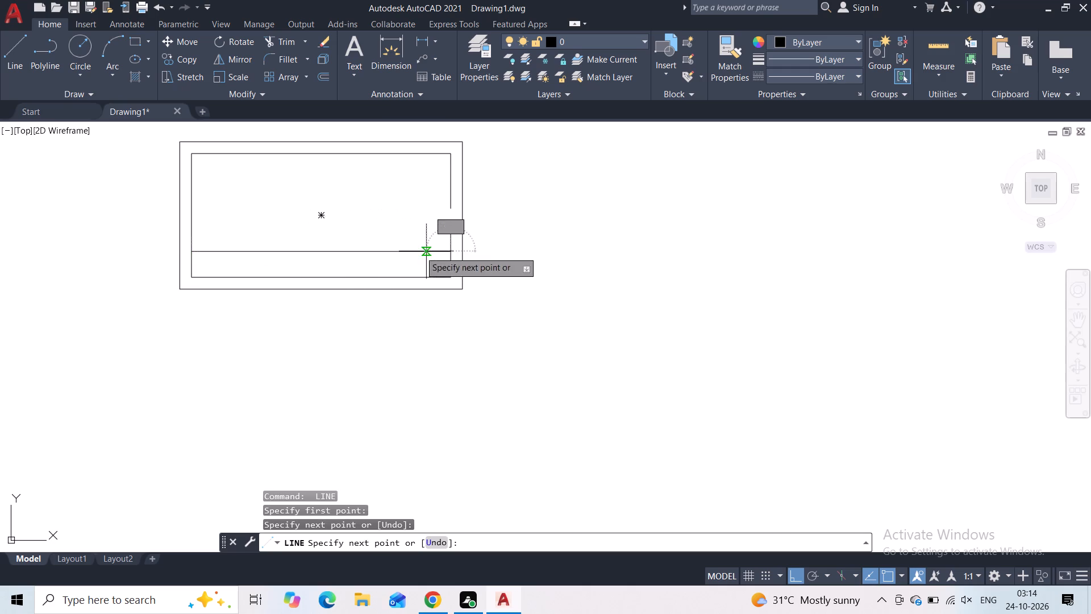
pyautogui.press('space')
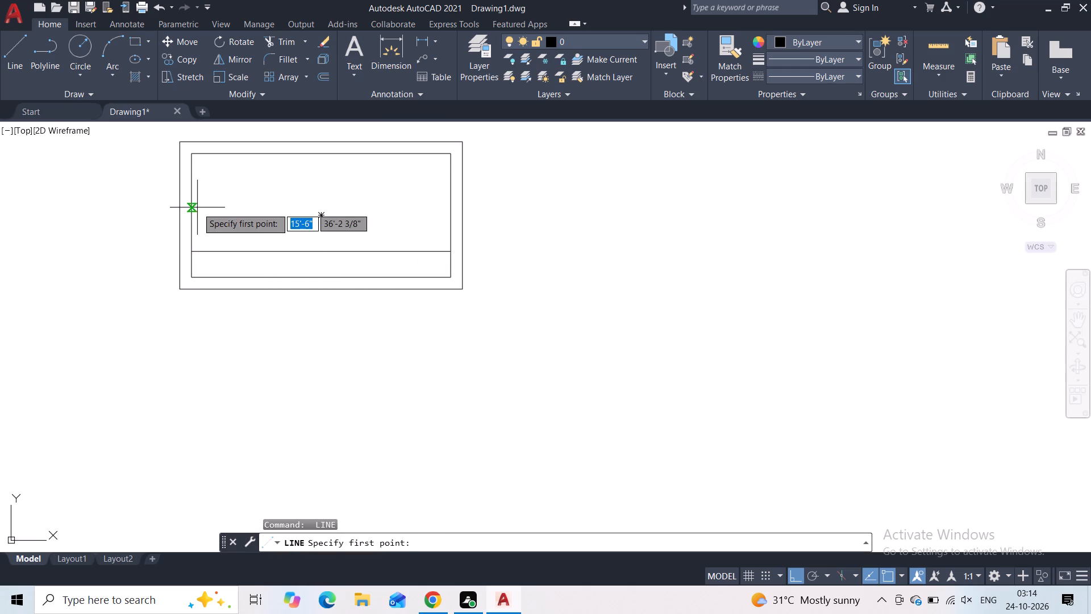
pyautogui.click(197, 208)
pyautogui.click(448, 205)
pyautogui.press('space')
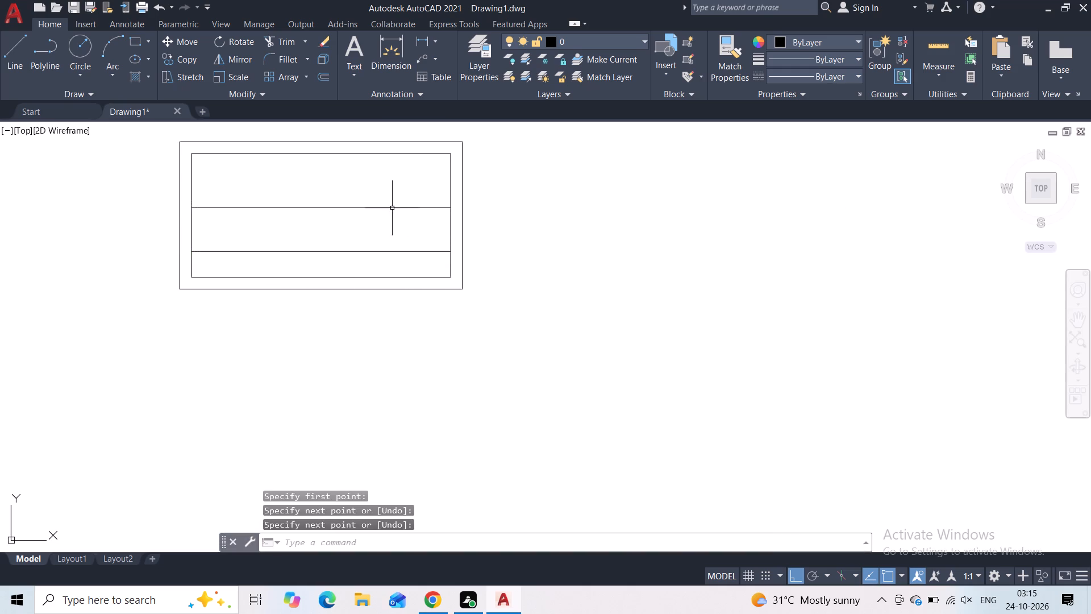
# Hatch the wall below the roof block, around its windows, with the ANSI32 pattern at scale 30 and angle 134.
pyautogui.scroll(-3, 378, 209)
pyautogui.moveTo(449, 205); pyautogui.dragTo(386, 342, button='middle')
pyautogui.scroll(-2, 407, 262)
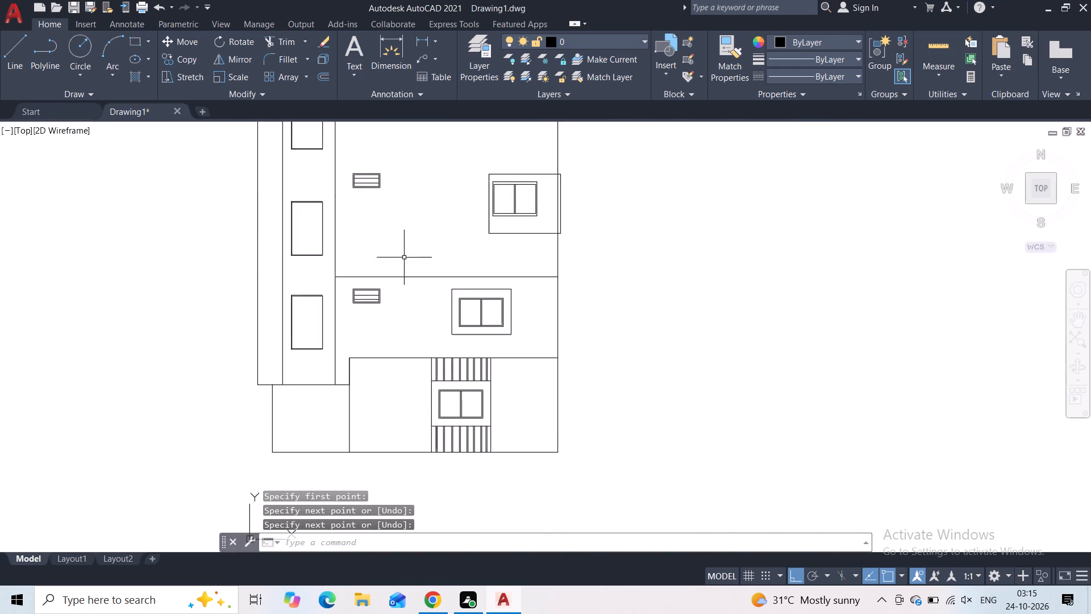
pyautogui.moveTo(408, 219); pyautogui.dragTo(345, 328, button='middle')
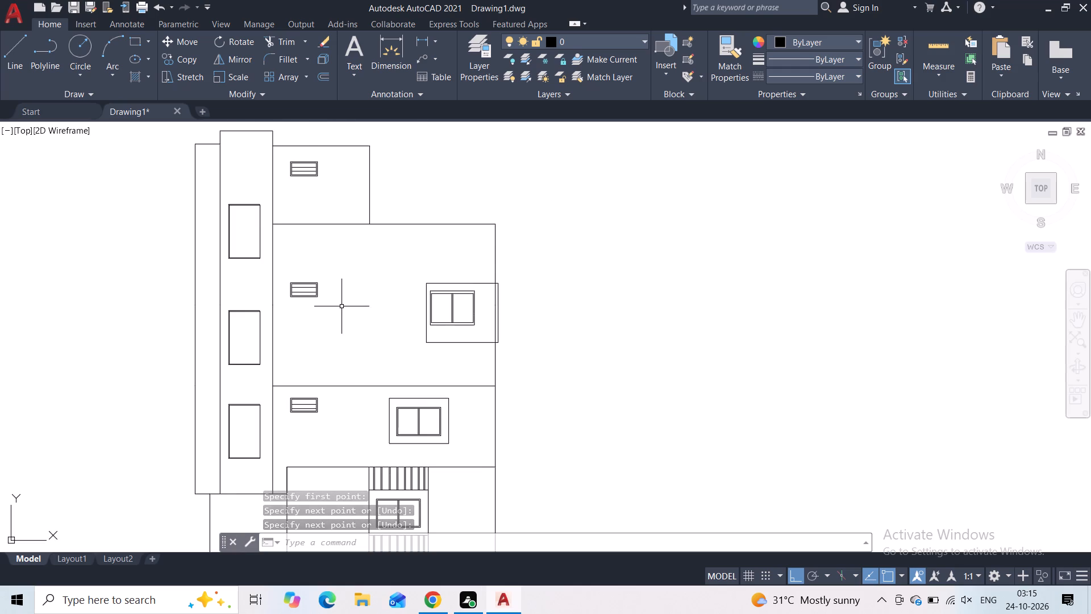
pyautogui.press('h')
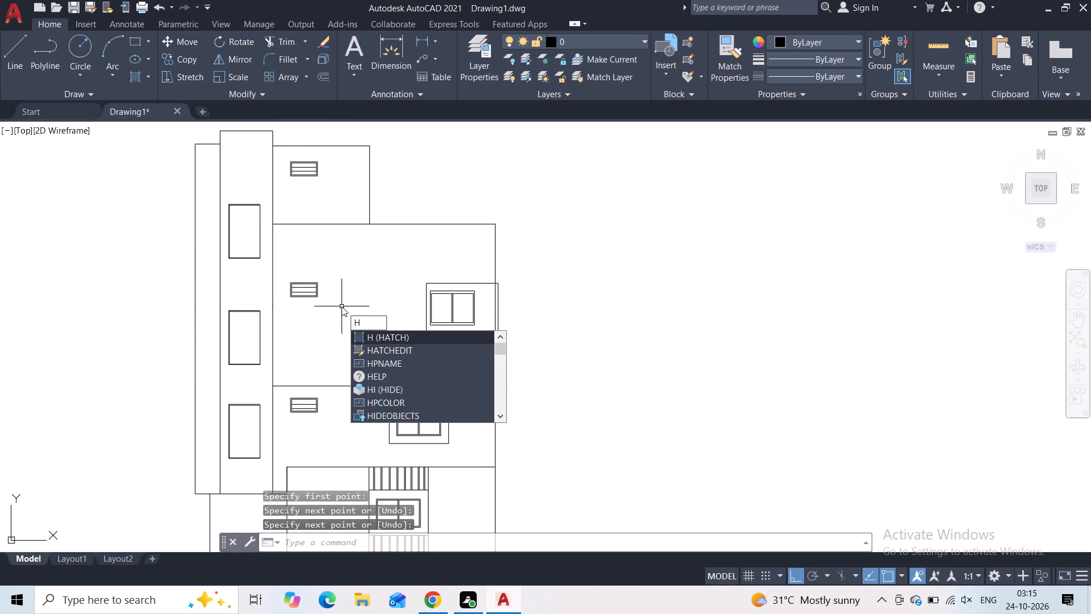
pyautogui.click(391, 342)
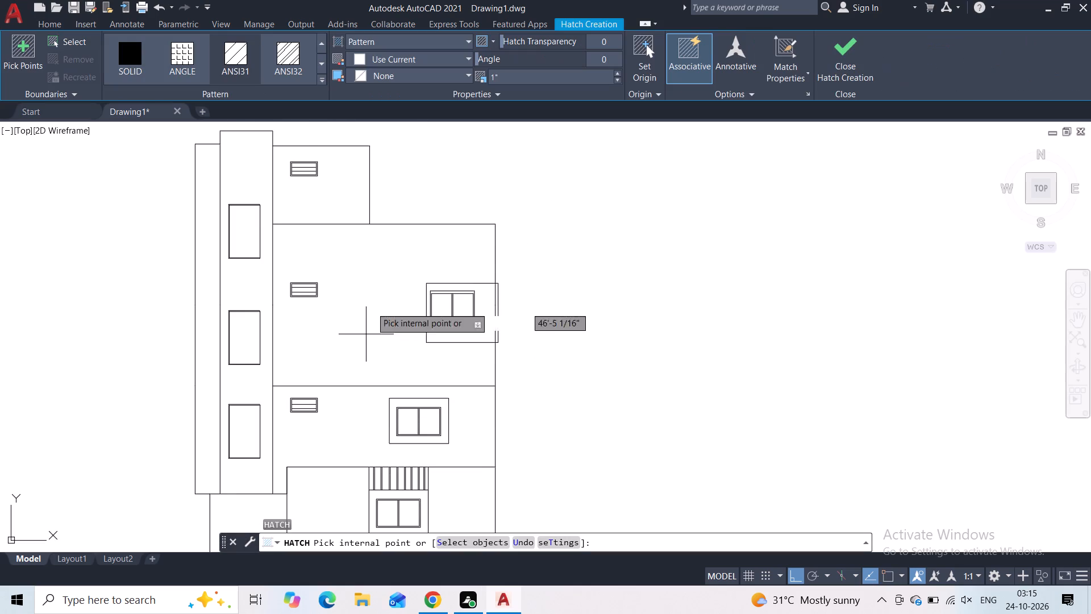
pyautogui.click(301, 72)
pyautogui.click(373, 252)
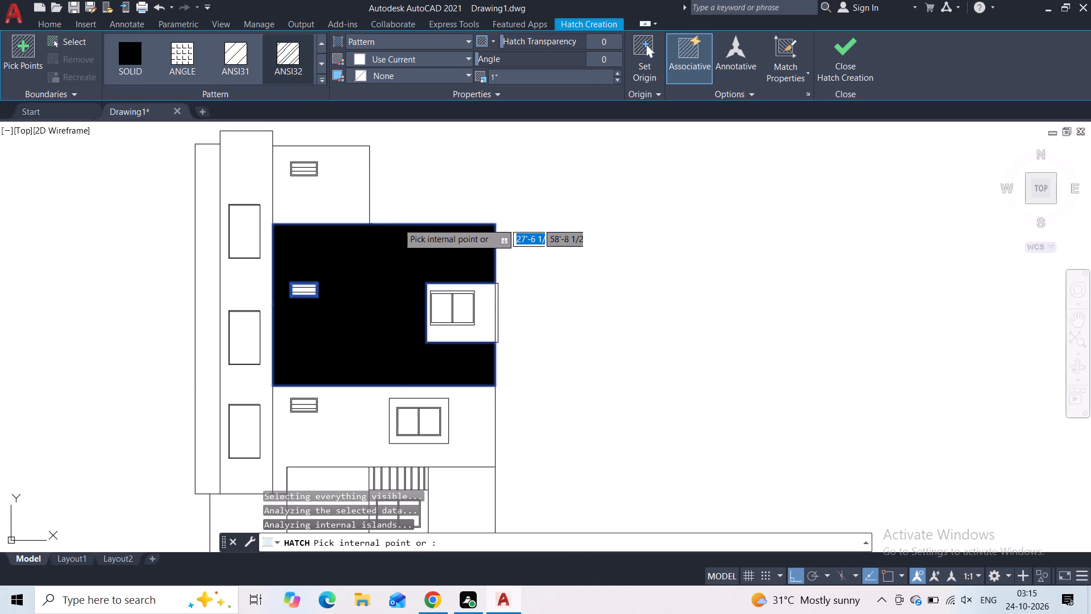
pyautogui.click(614, 73)
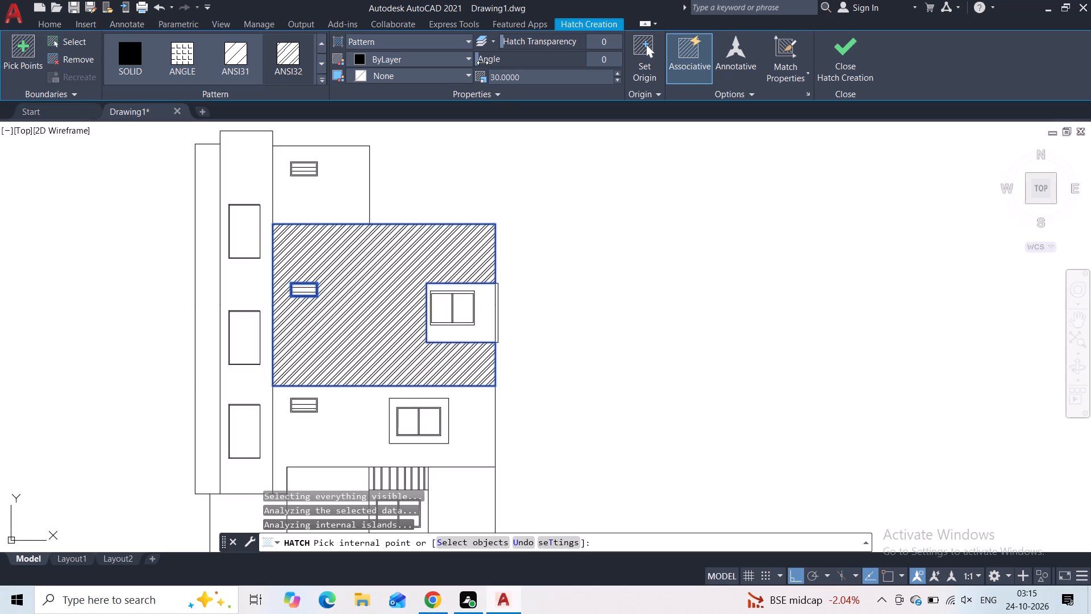
pyautogui.moveTo(482, 63); pyautogui.dragTo(549, 65)
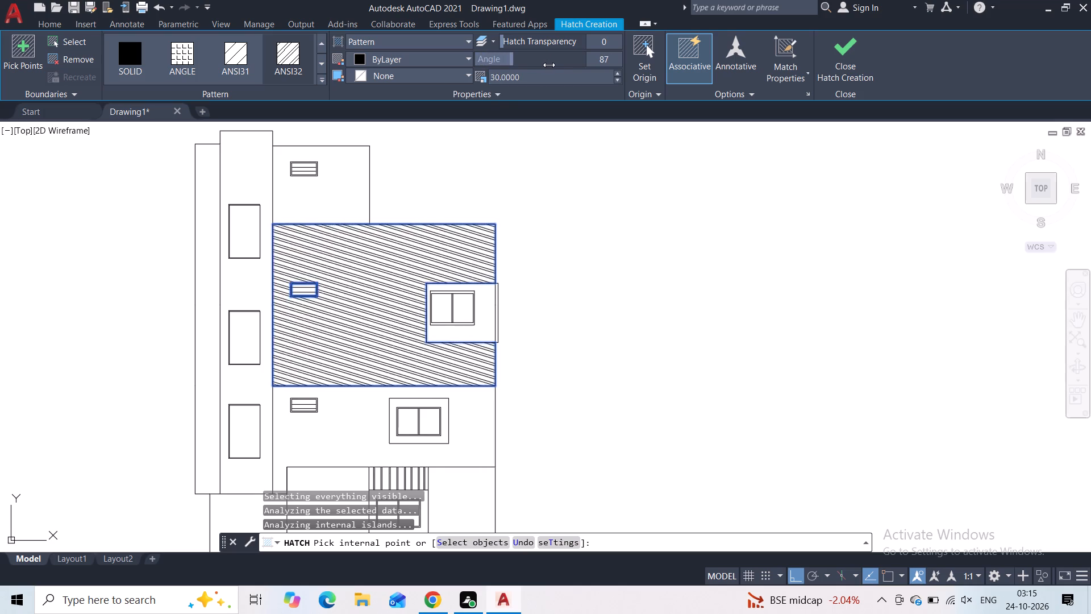
pyautogui.moveTo(549, 65); pyautogui.dragTo(556, 65)
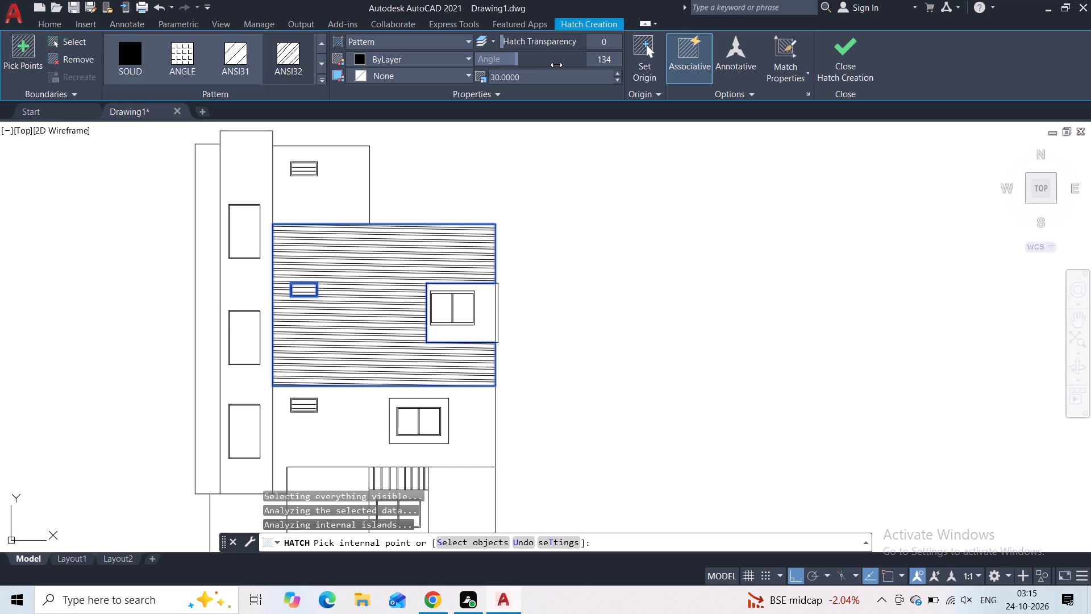
pyautogui.moveTo(556, 65); pyautogui.dragTo(557, 65)
pyautogui.moveTo(557, 65); pyautogui.dragTo(556, 65)
pyautogui.click(852, 69)
# Set the wall hatch's scale to 24 and its angle to 135 so the lines run horizontally.
pyautogui.scroll(-1, 508, 252)
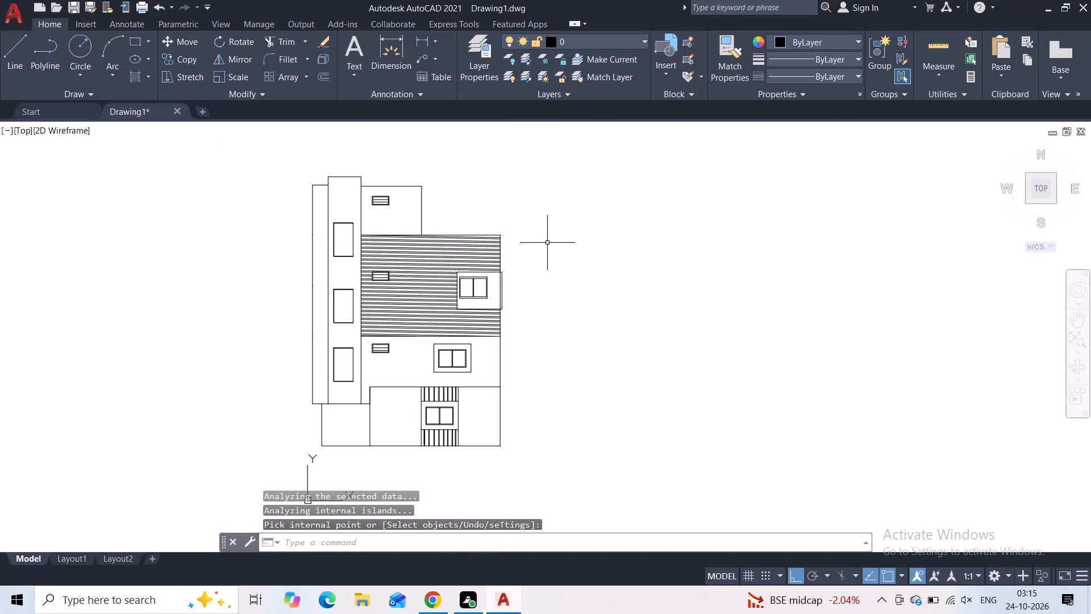
pyautogui.scroll(2, 443, 258)
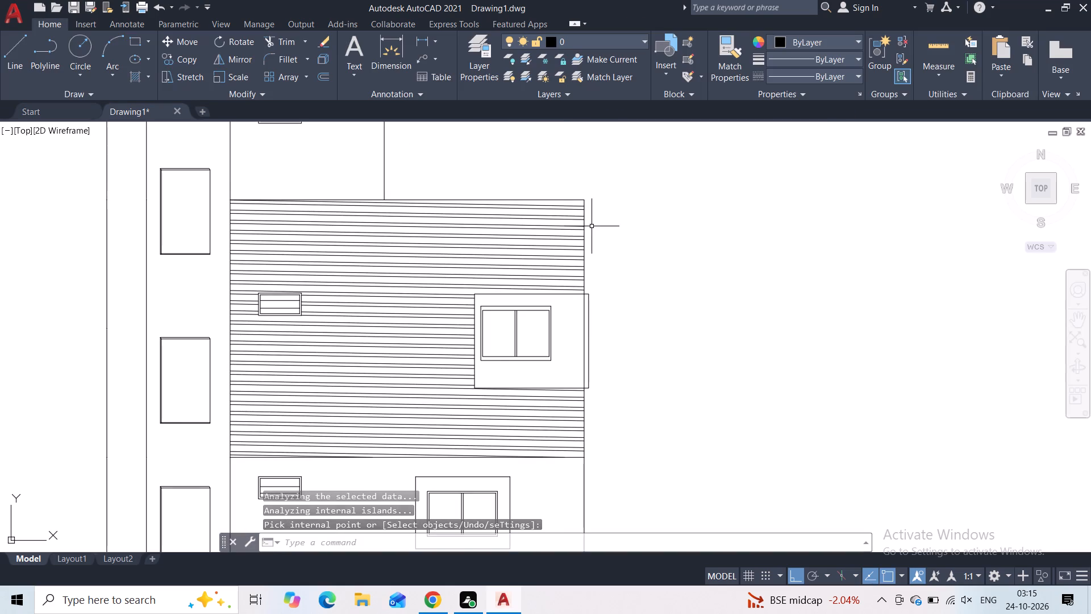
pyautogui.click(510, 246)
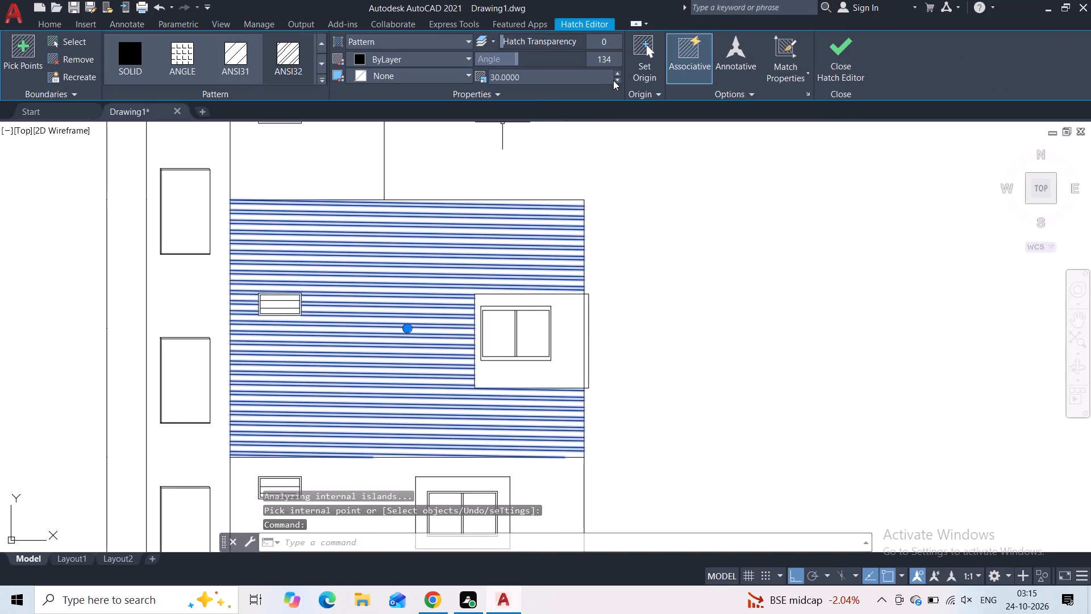
pyautogui.click(617, 80)
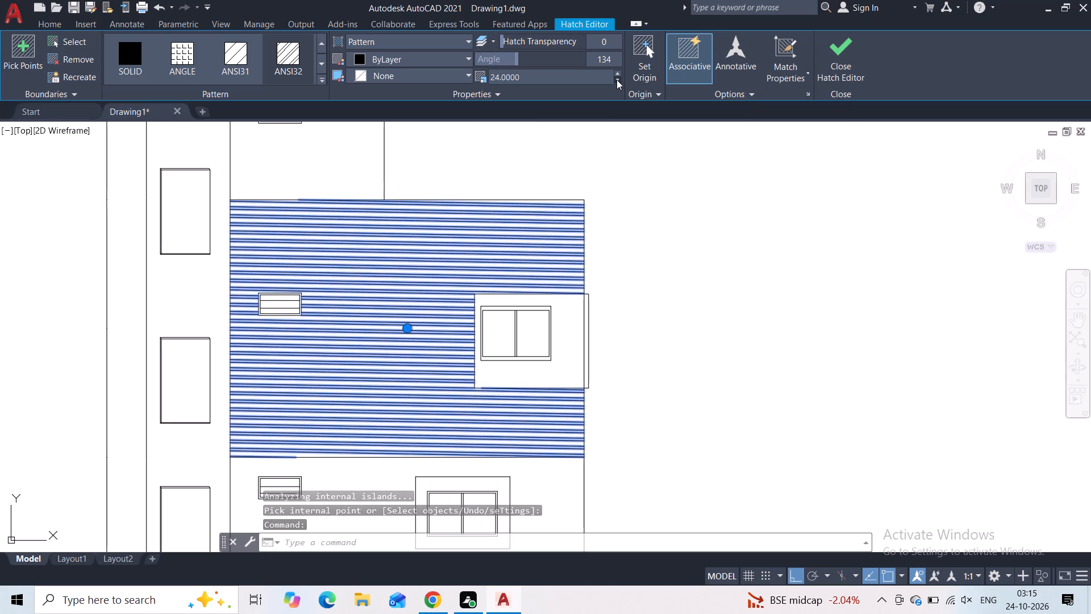
pyautogui.click(518, 61)
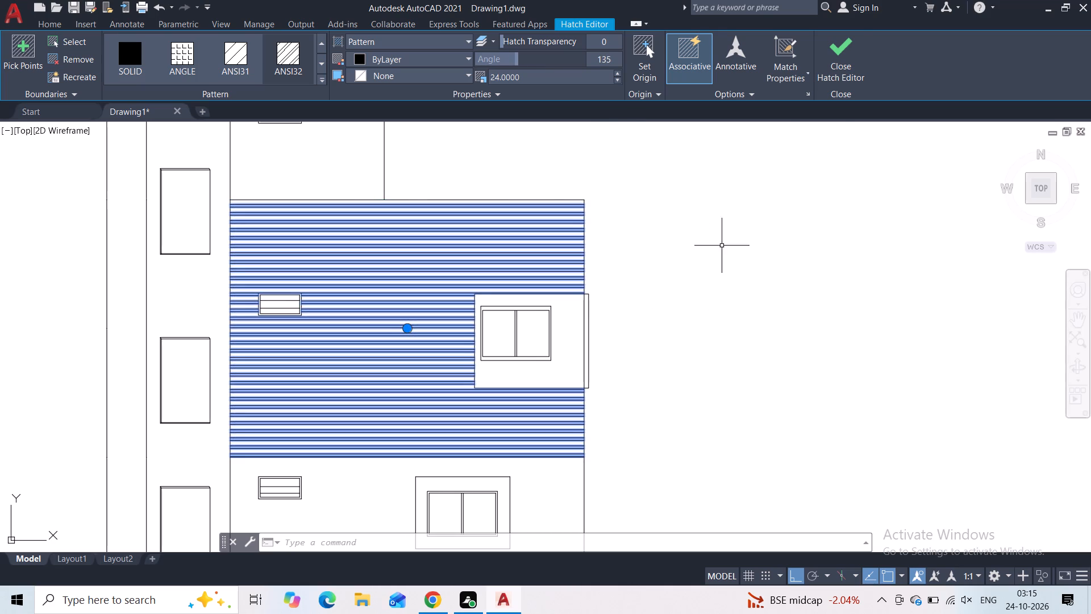
pyautogui.click(833, 72)
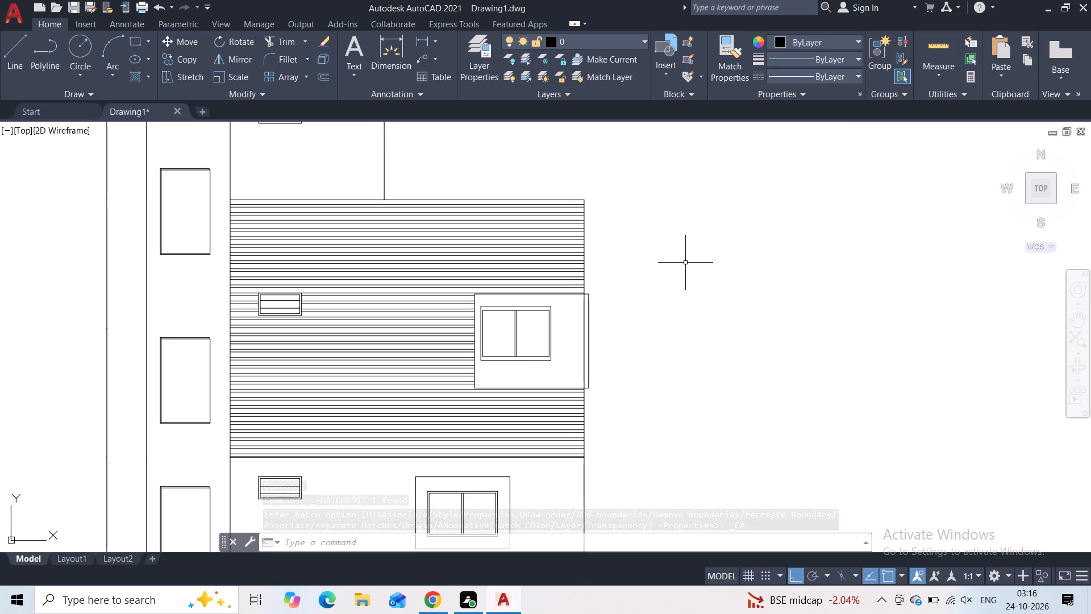
# Set the wall hatch's scale to 45 for wider-spaced horizontal lines.
pyautogui.scroll(-4, 685, 263)
pyautogui.scroll(3, 683, 264)
pyautogui.click(473, 293)
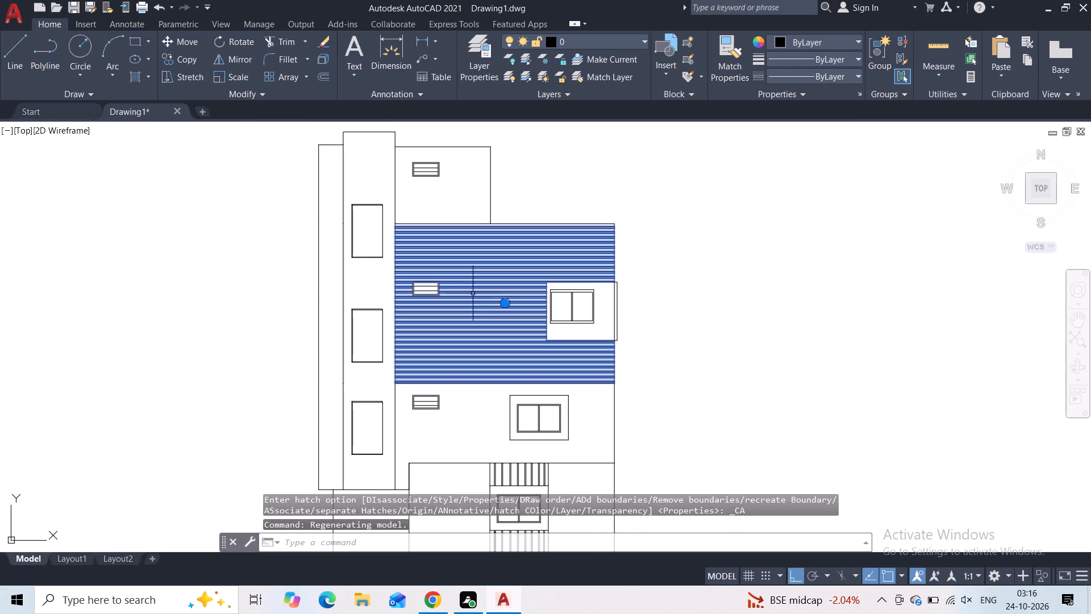
pyautogui.click(618, 73)
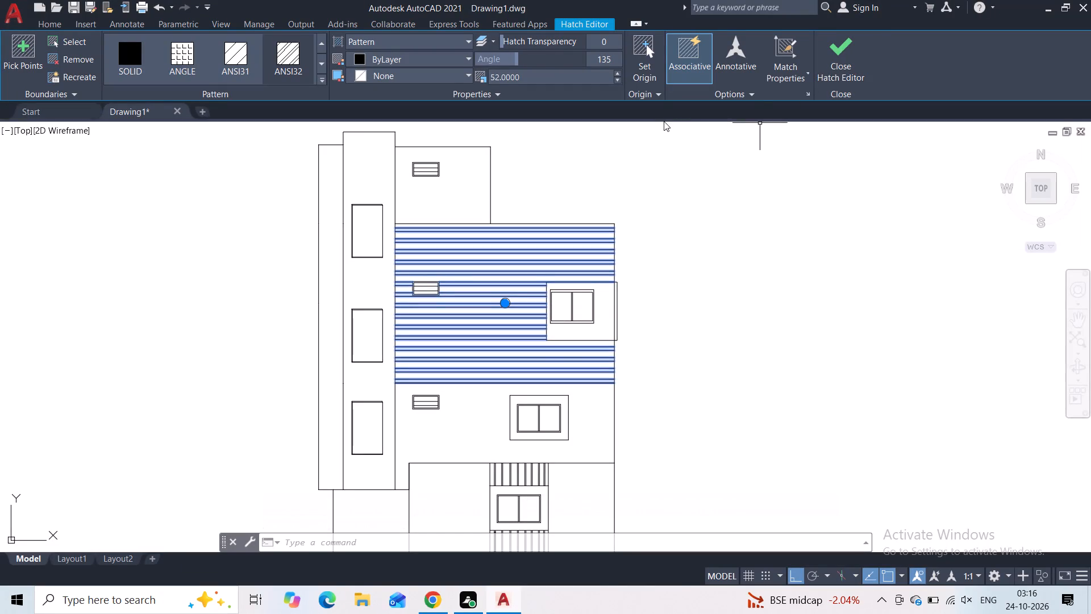
pyautogui.tripleClick(621, 81)
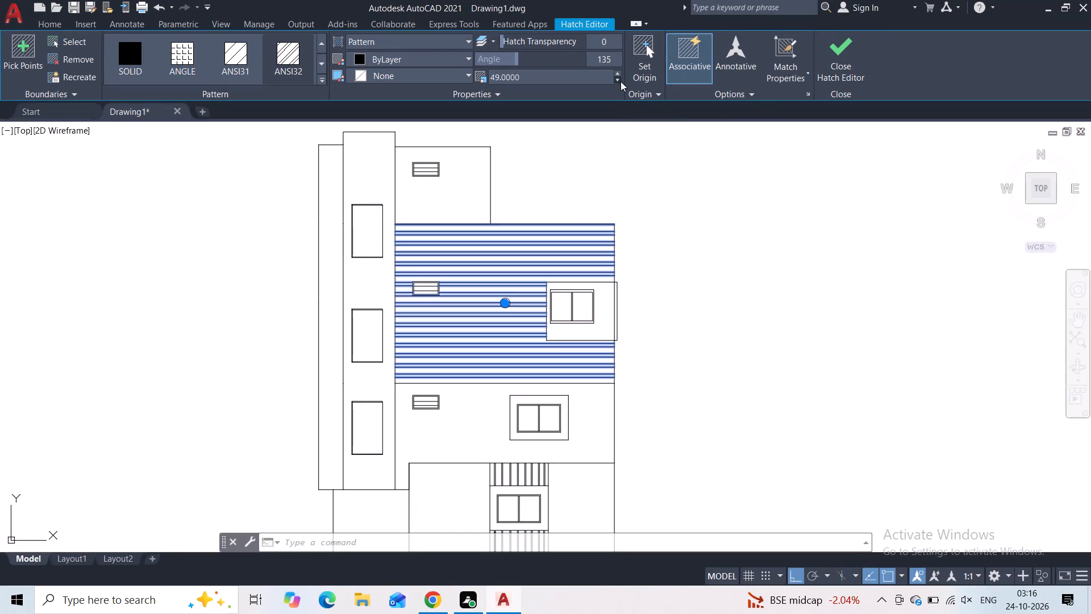
pyautogui.tripleClick(621, 81)
pyautogui.click(620, 81)
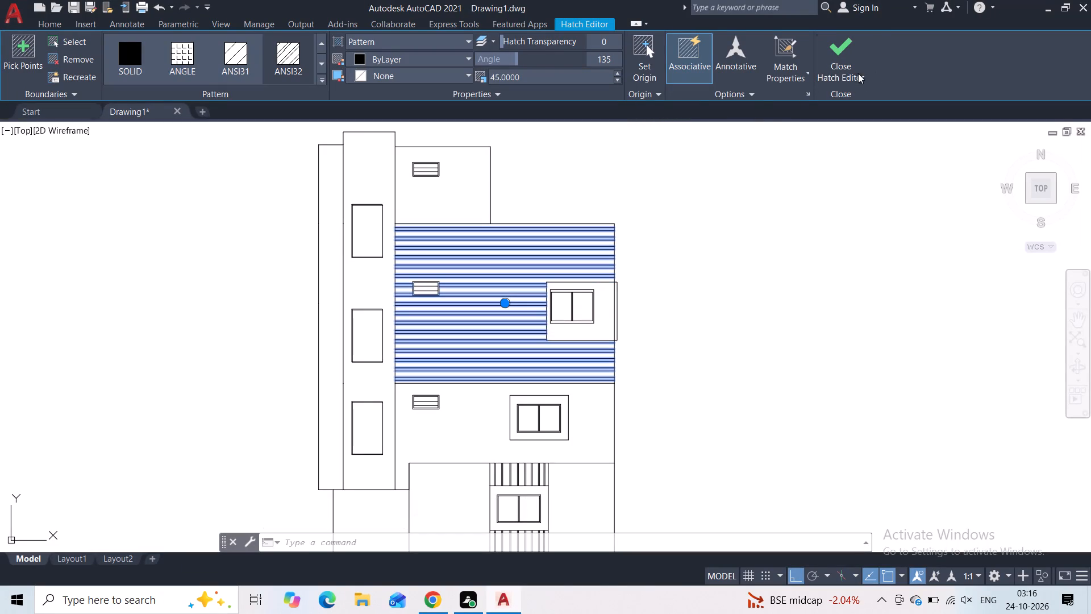
pyautogui.click(855, 73)
# Draw a full-height door rectangle in the low ground-floor block under the stair bay, ending at the block's lower right corner.
pyautogui.scroll(-1, 657, 240)
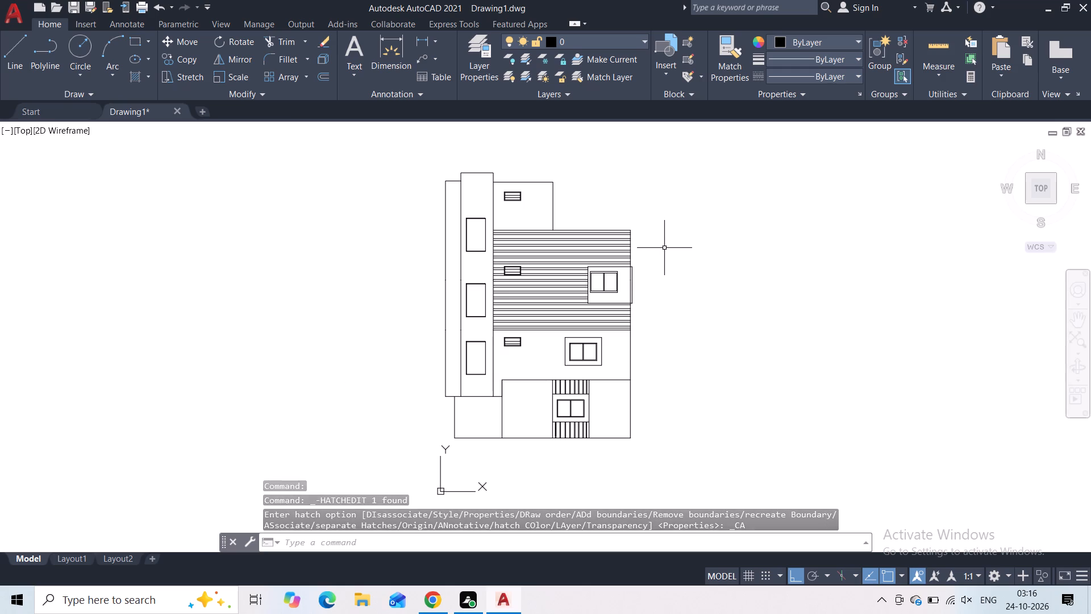
pyautogui.moveTo(668, 379); pyautogui.dragTo(654, 321, button='middle')
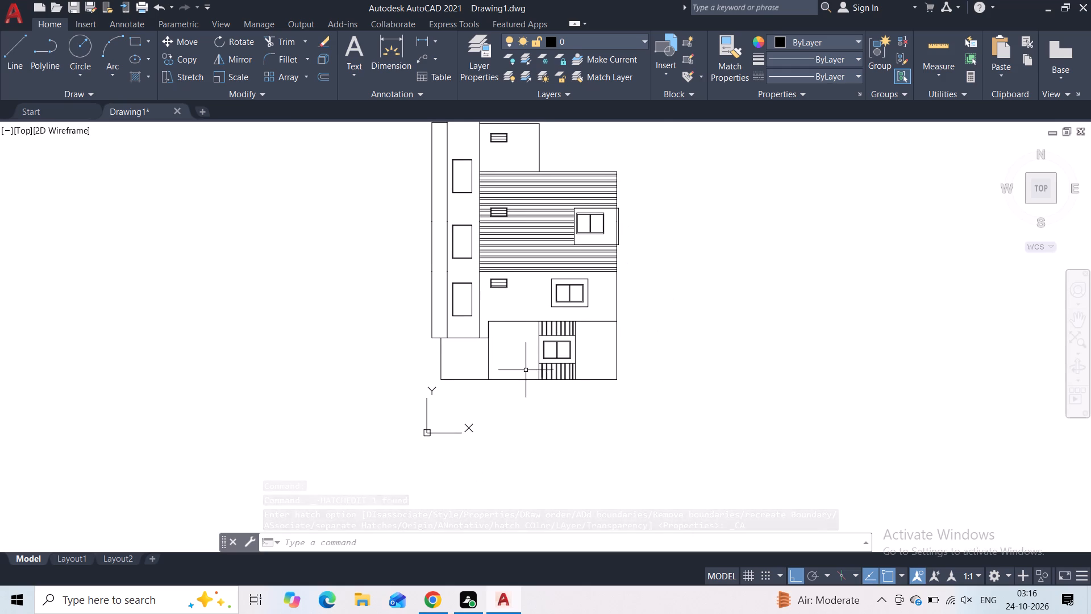
pyautogui.scroll(2, 501, 368)
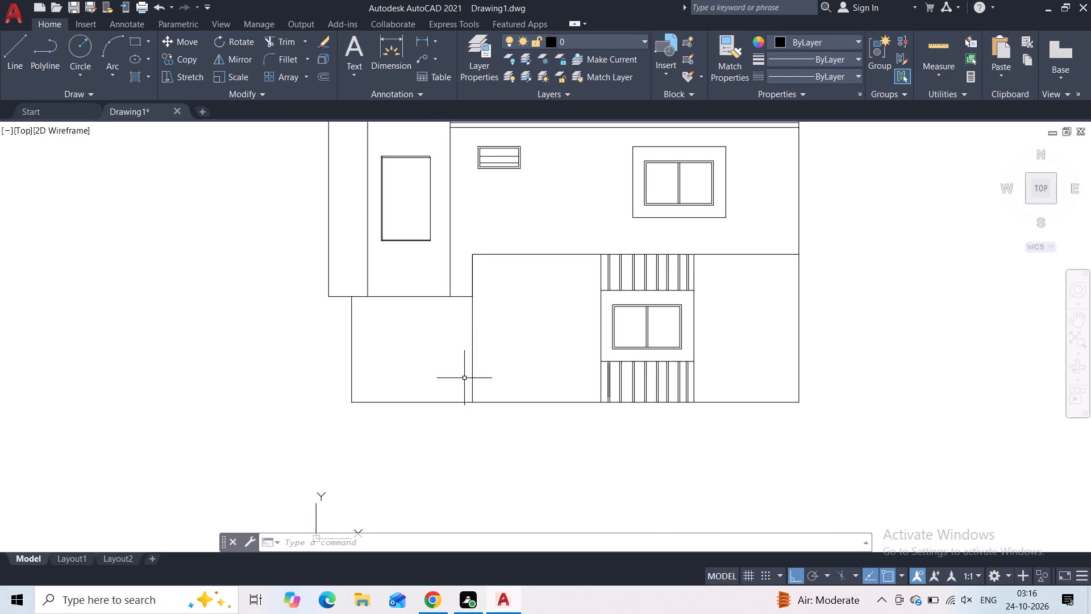
pyautogui.scroll(1, 439, 372)
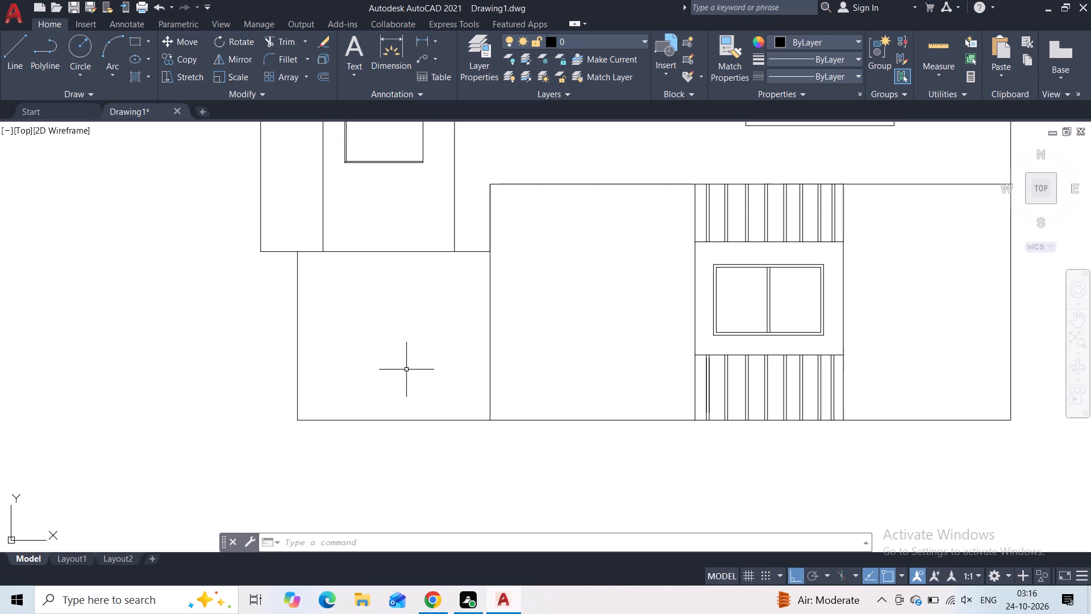
pyautogui.moveTo(406, 370); pyautogui.dragTo(324, 343, button='middle')
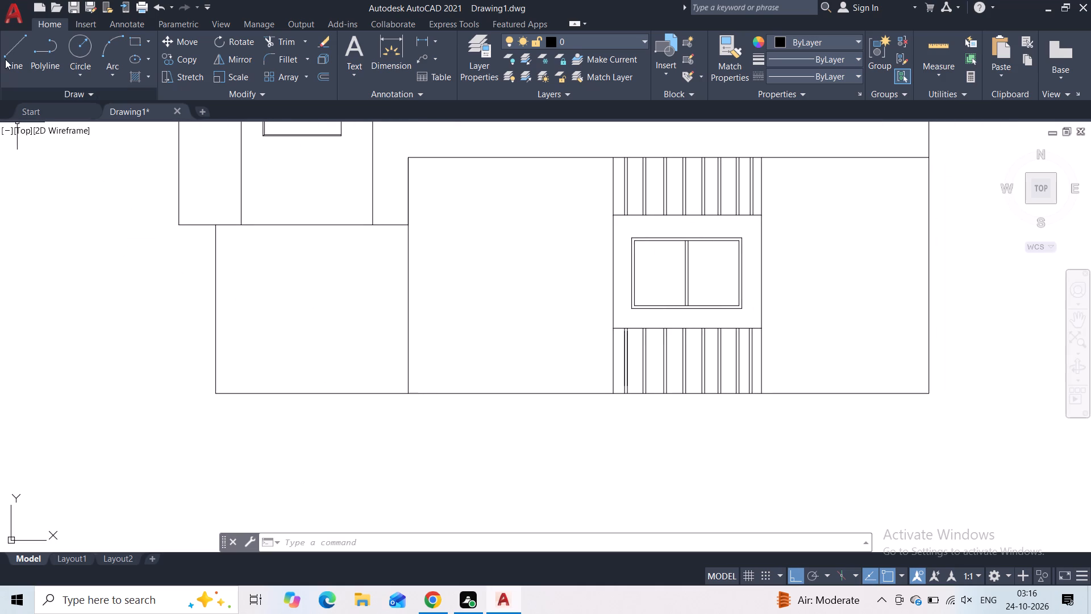
pyautogui.click(131, 41)
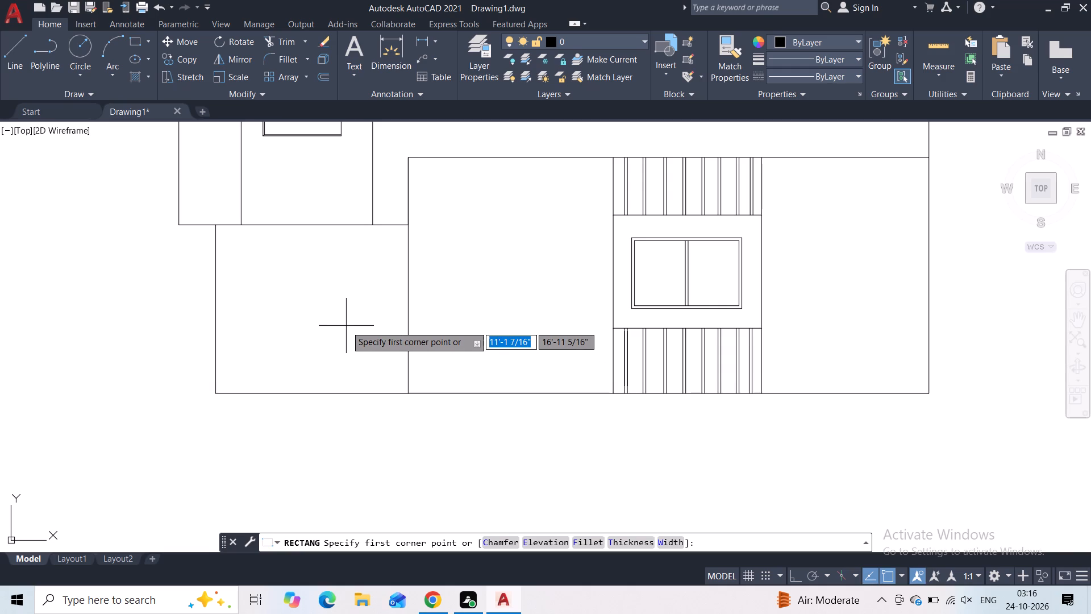
pyautogui.click(327, 227)
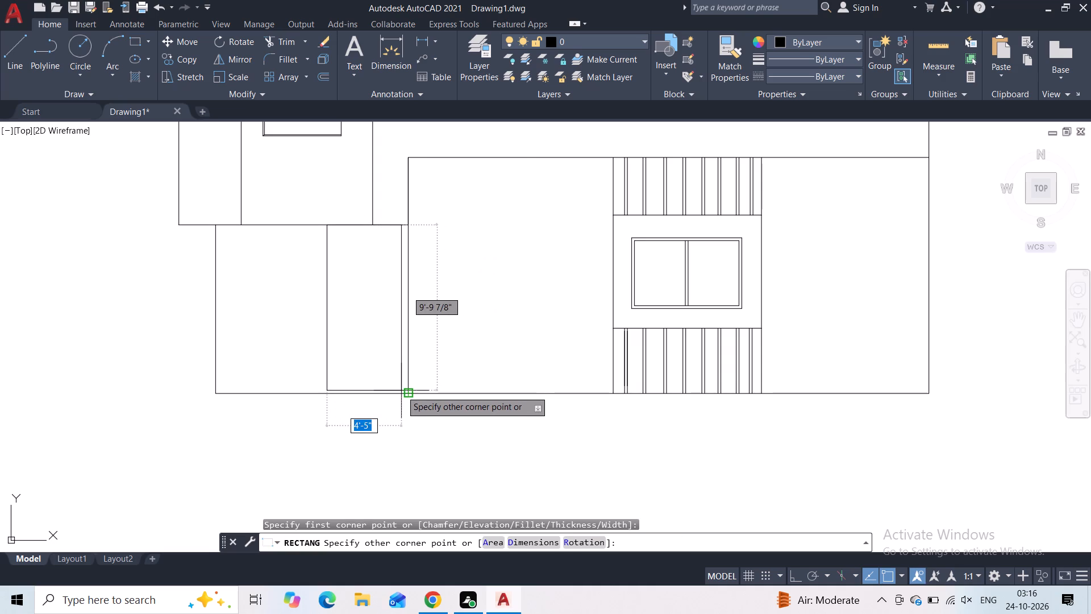
pyautogui.click(401, 391)
# Move the door rectangle about 4 1/4" horizontally to the left along the ground line.
pyautogui.scroll(1, 365, 316)
pyautogui.moveTo(344, 307); pyautogui.dragTo(336, 306)
pyautogui.click(284, 312)
pyautogui.click(184, 44)
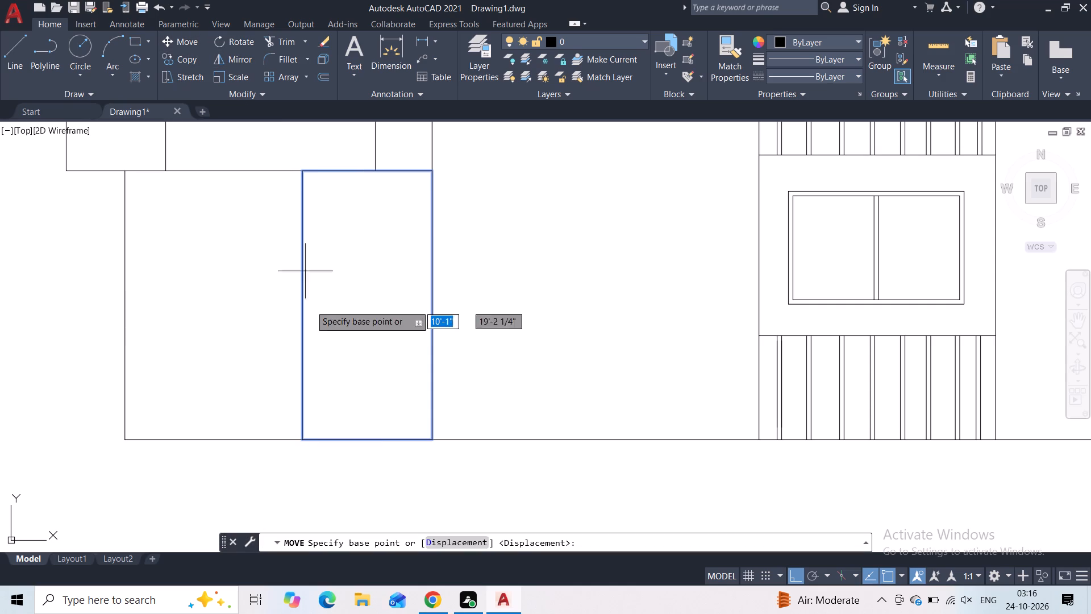
pyautogui.click(300, 442)
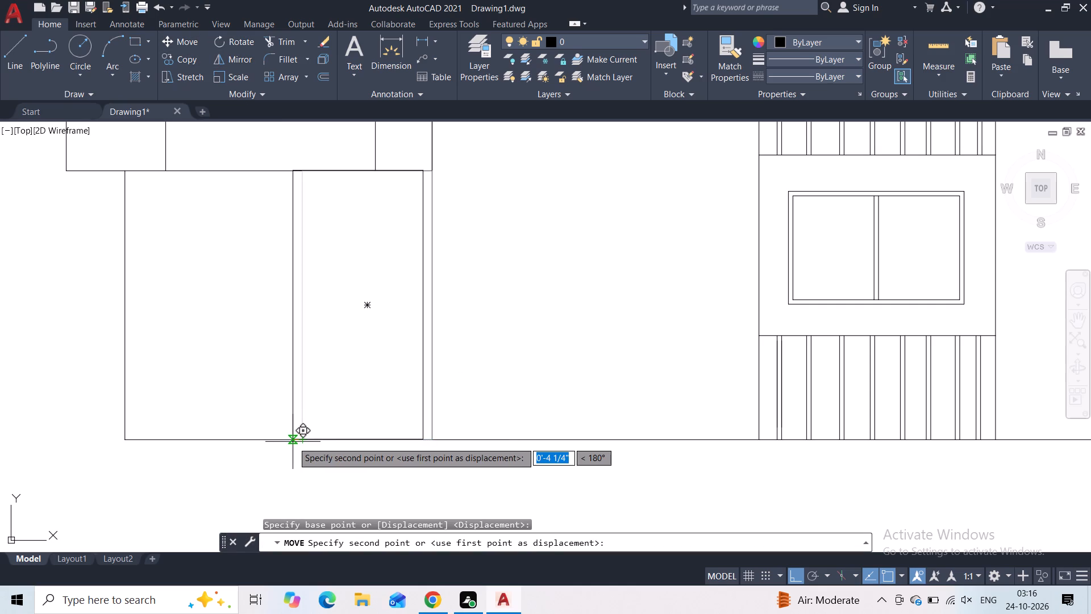
pyautogui.click(293, 442)
# Shorten the ground-floor door rectangle by stretching its bottom edge up to just above the ground line.
pyautogui.click(342, 438)
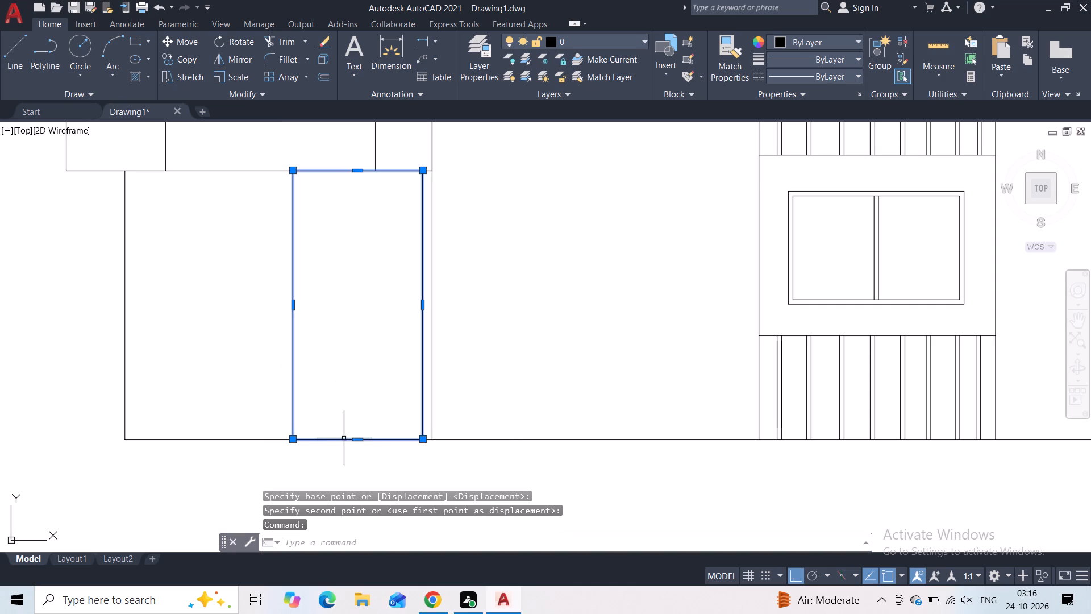
pyautogui.click(361, 440)
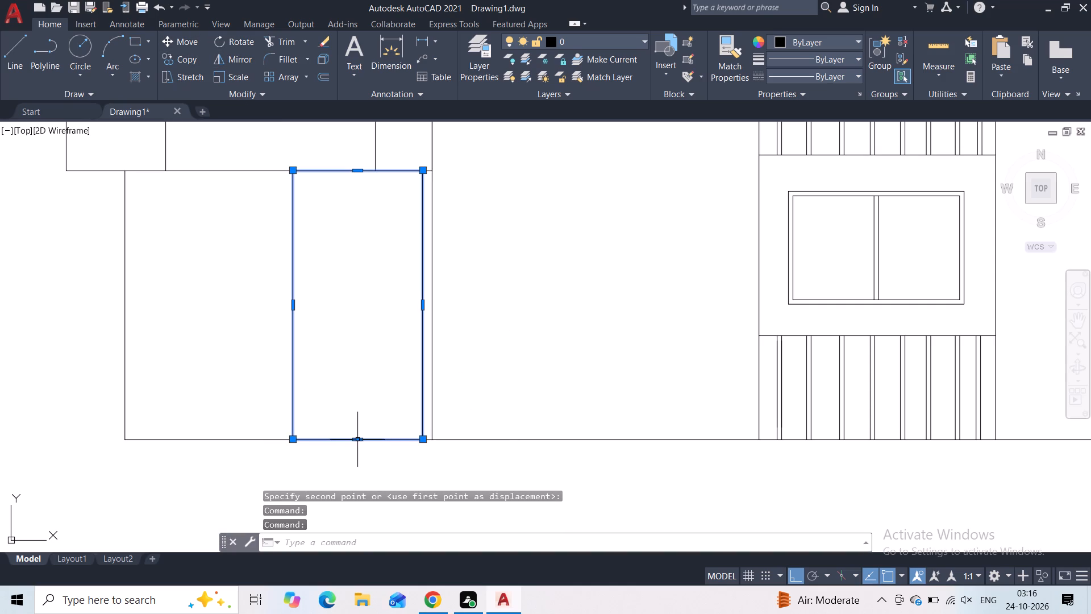
pyautogui.click(359, 439)
pyautogui.click(357, 431)
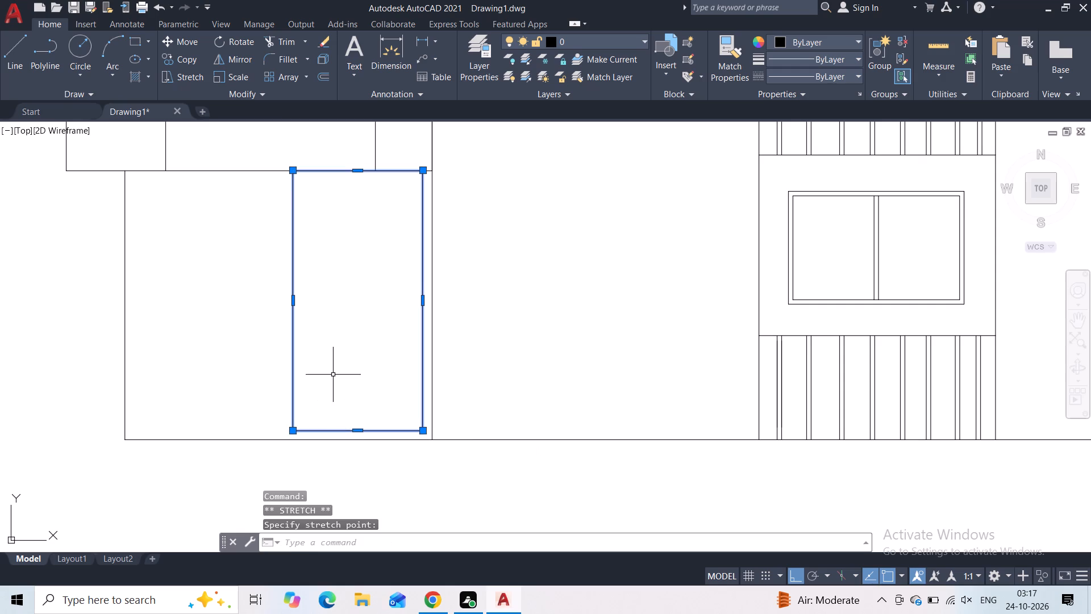
pyautogui.press('Escape')
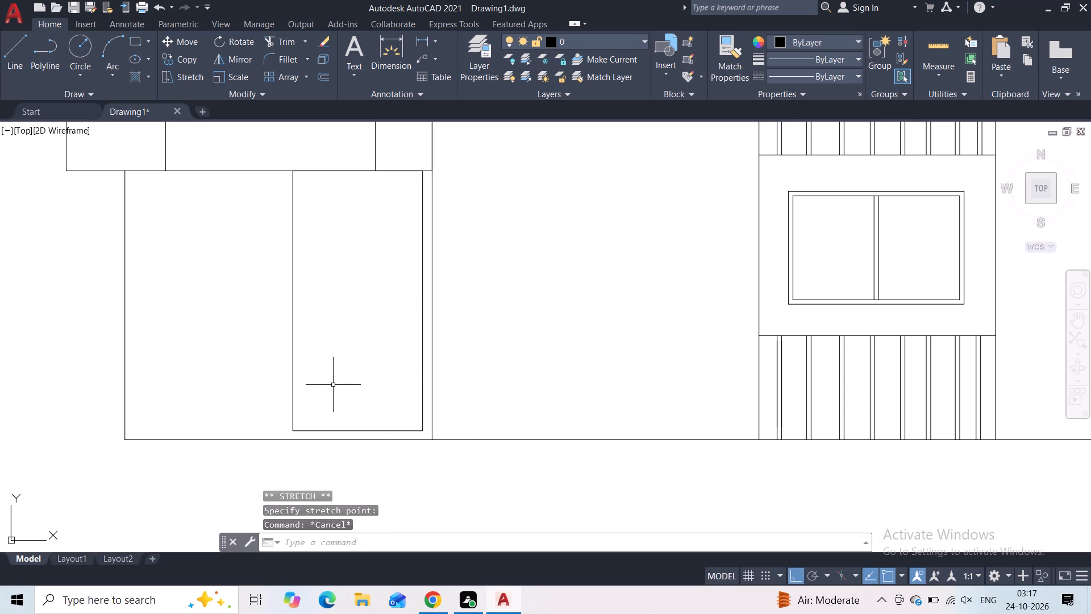
# Offset the door rectangle 2" inward to form the door frame.
pyautogui.click(345, 298)
pyautogui.click(264, 346)
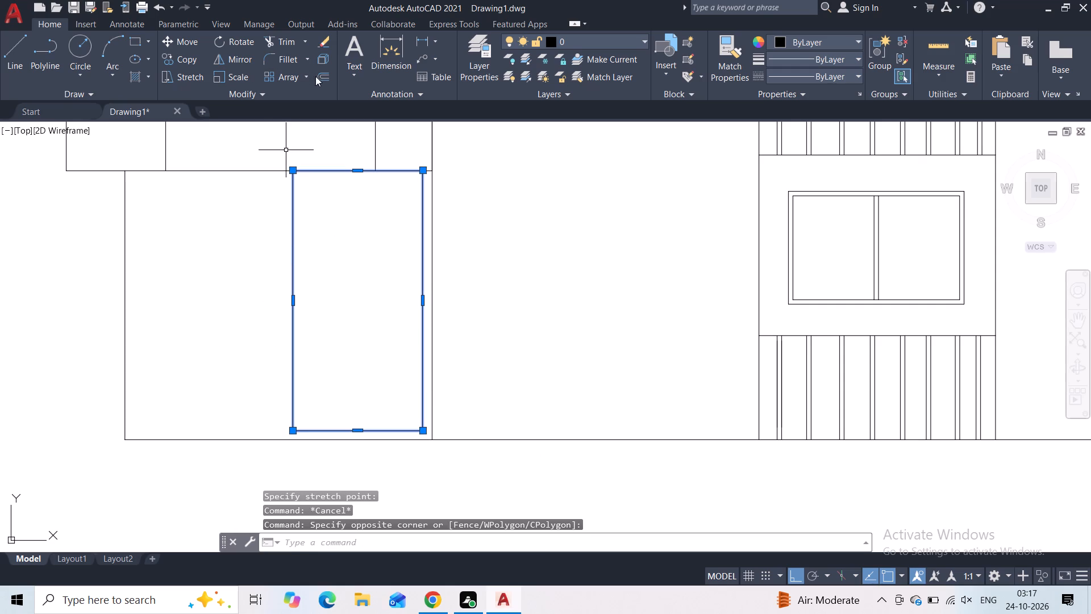
pyautogui.click(318, 76)
pyautogui.write('2"')
pyautogui.press('Return')
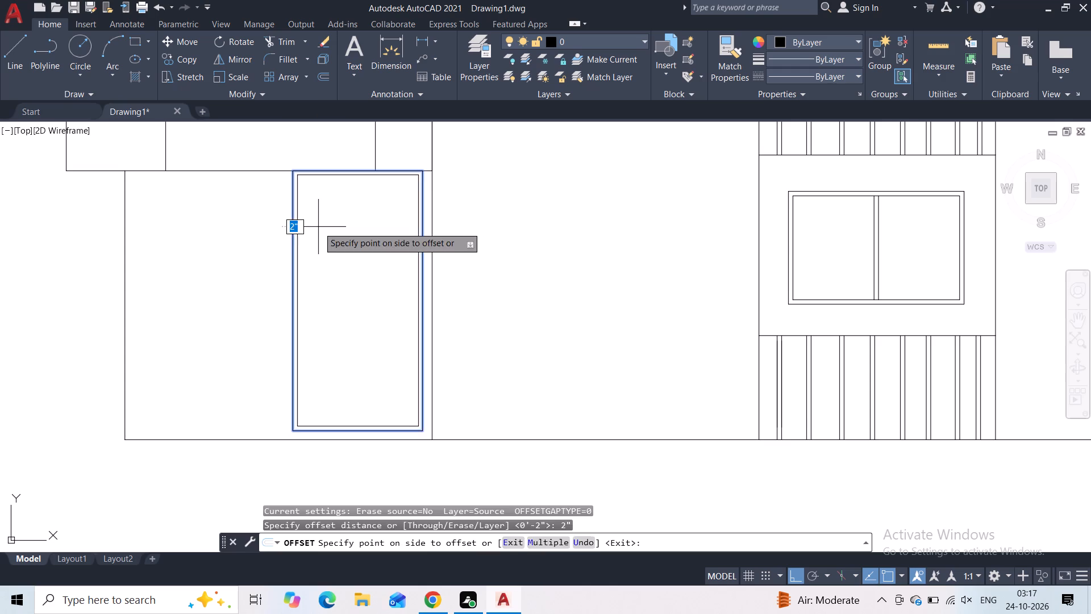
pyautogui.moveTo(318, 226); pyautogui.dragTo(297, 248)
pyautogui.press('Escape')
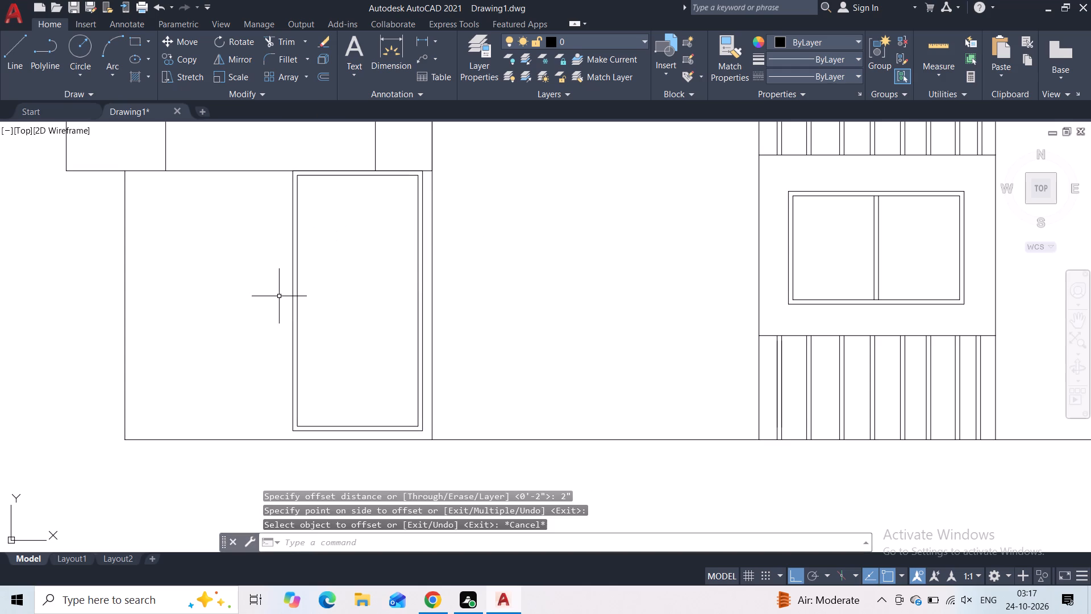
# Draw a narrow vertical slat rectangle, just over 8' tall, from the inner frame's top edge near the door's left side.
pyautogui.click(135, 41)
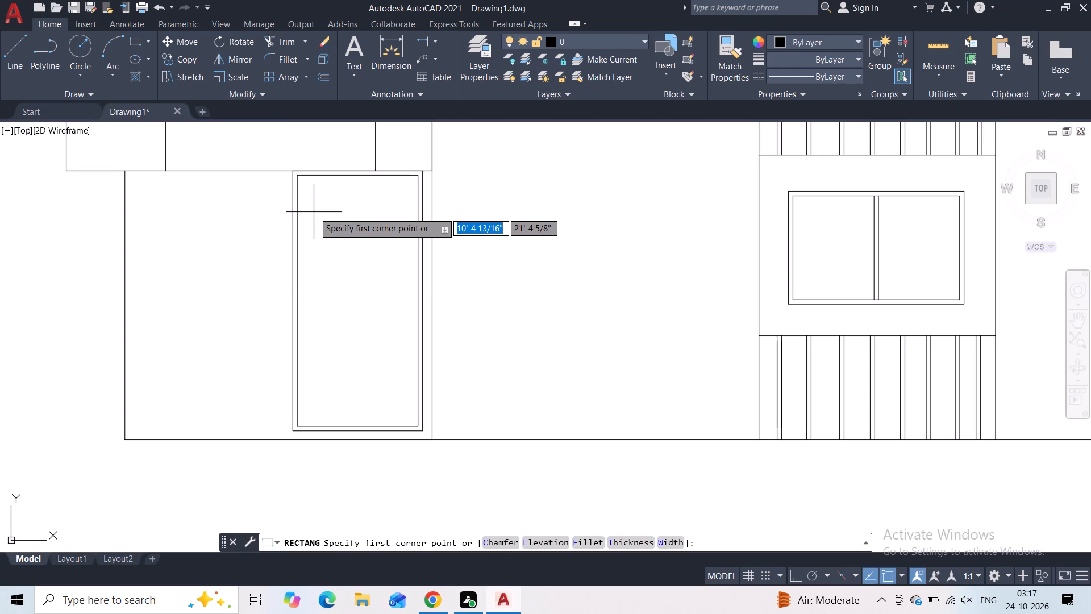
pyautogui.click(311, 179)
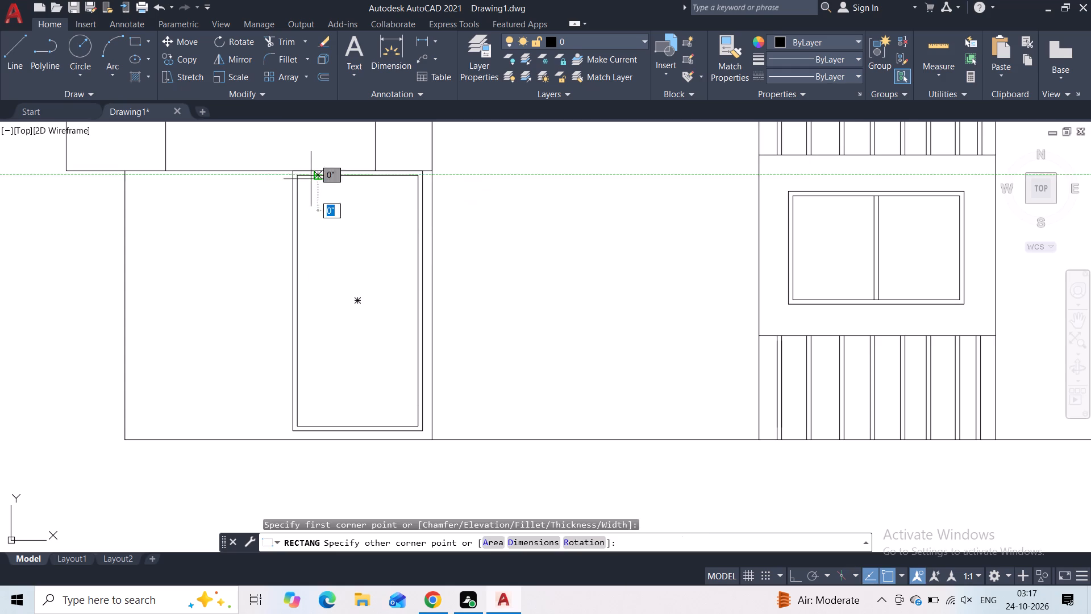
pyautogui.click(323, 400)
pyautogui.click(324, 307)
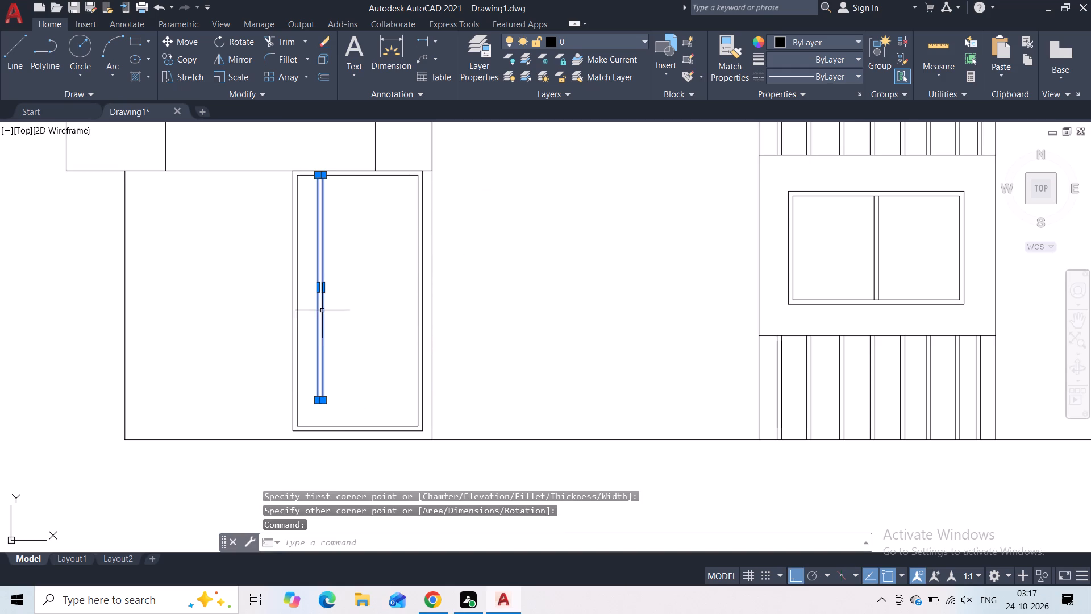
pyautogui.click(322, 316)
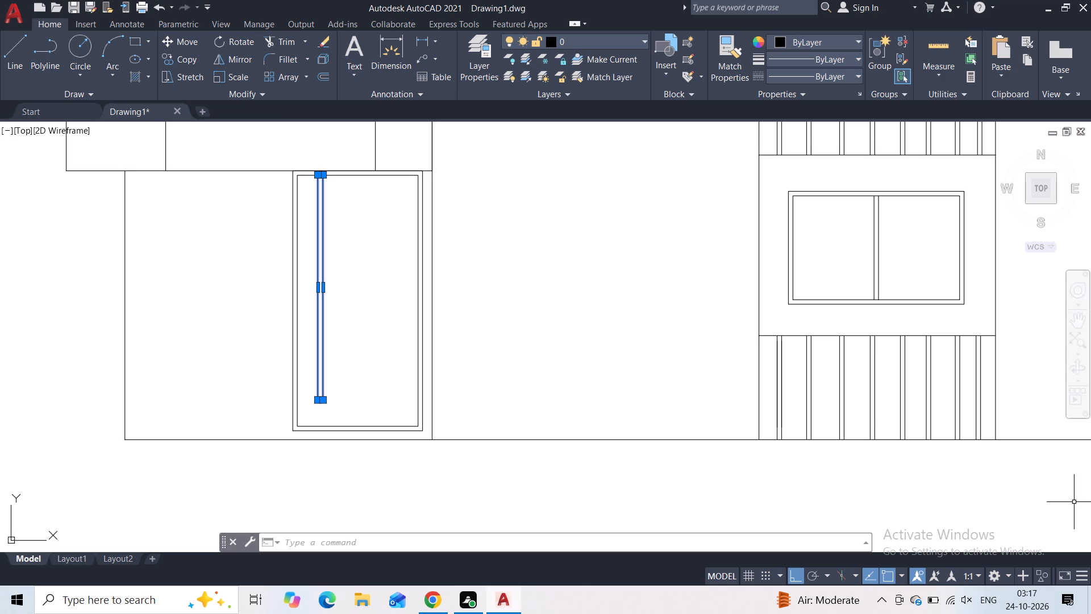
pyautogui.press('Escape')
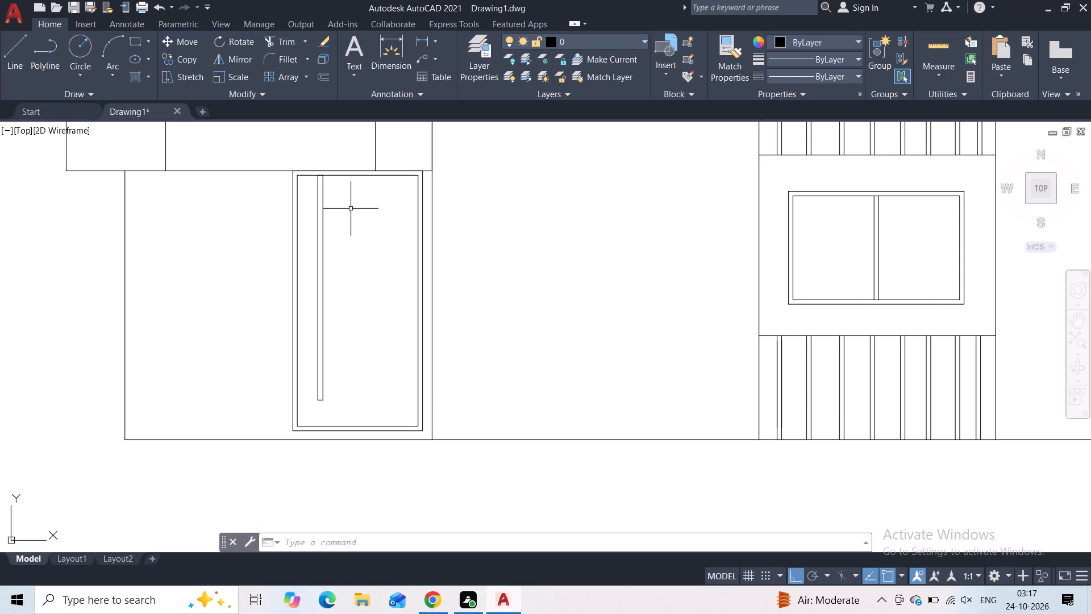
# Copy the vertical slat five times horizontally along the inner frame's top edge, spreading the copies across the door.
pyautogui.click(337, 213)
pyautogui.click(314, 214)
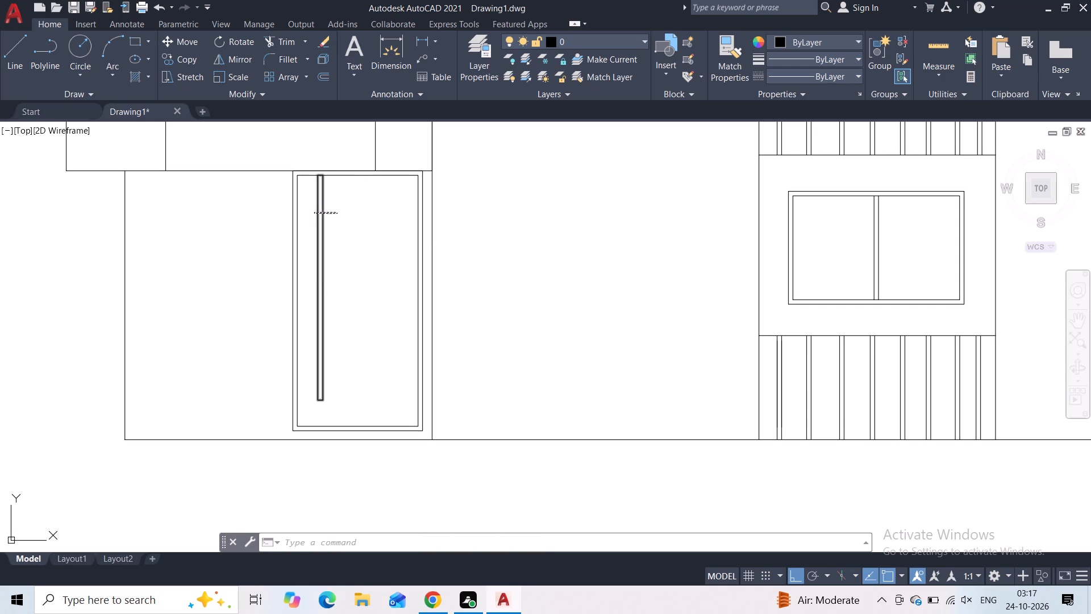
pyautogui.click(190, 54)
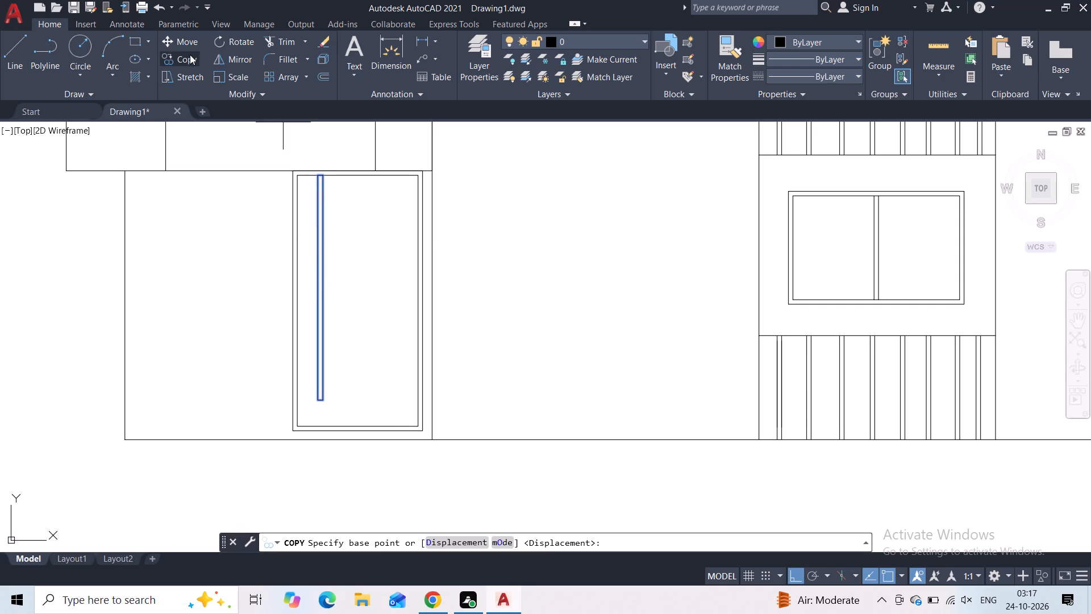
pyautogui.moveTo(319, 181); pyautogui.dragTo(273, 278, button='middle')
pyautogui.scroll(2, 273, 278)
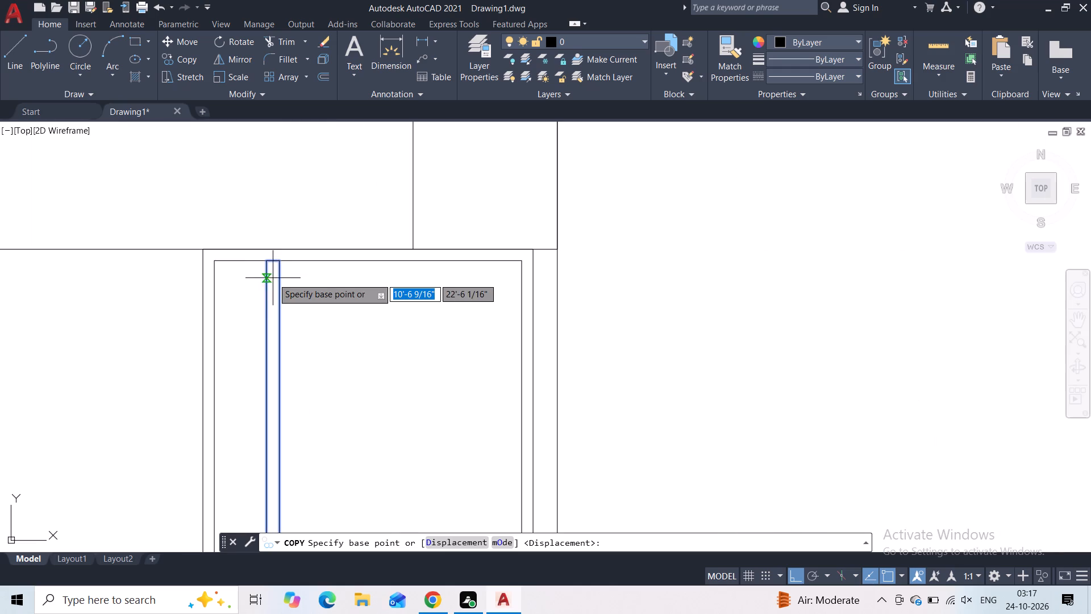
pyautogui.click(278, 264)
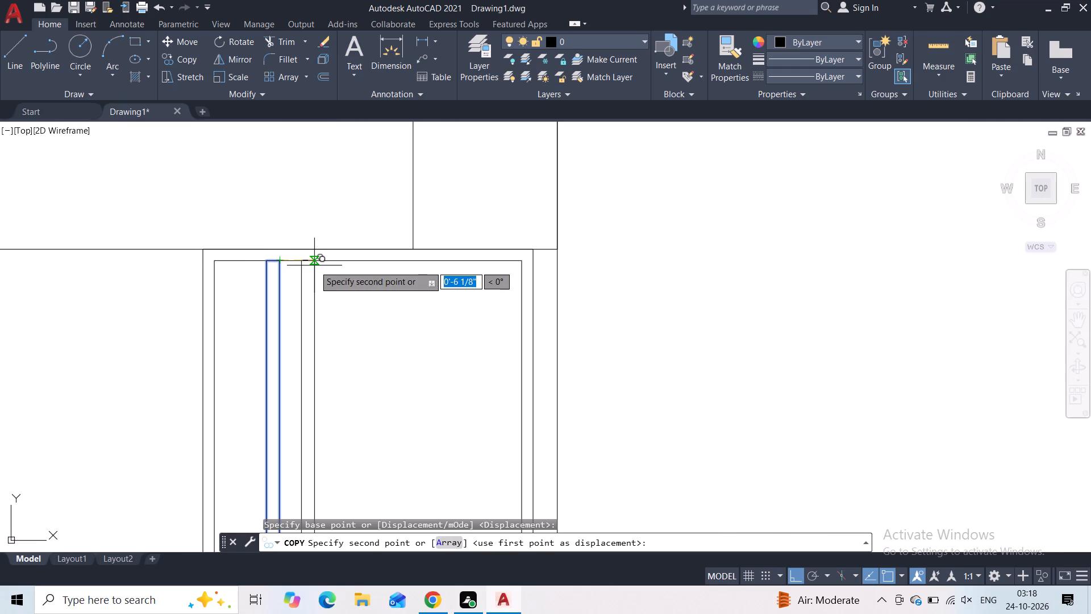
pyautogui.click(321, 267)
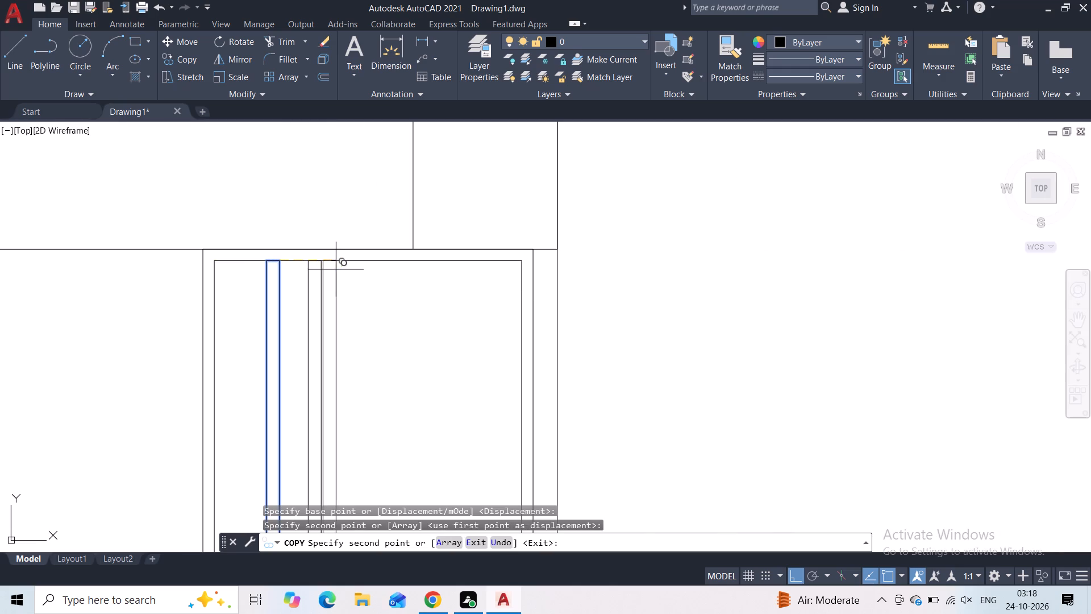
pyautogui.click(359, 269)
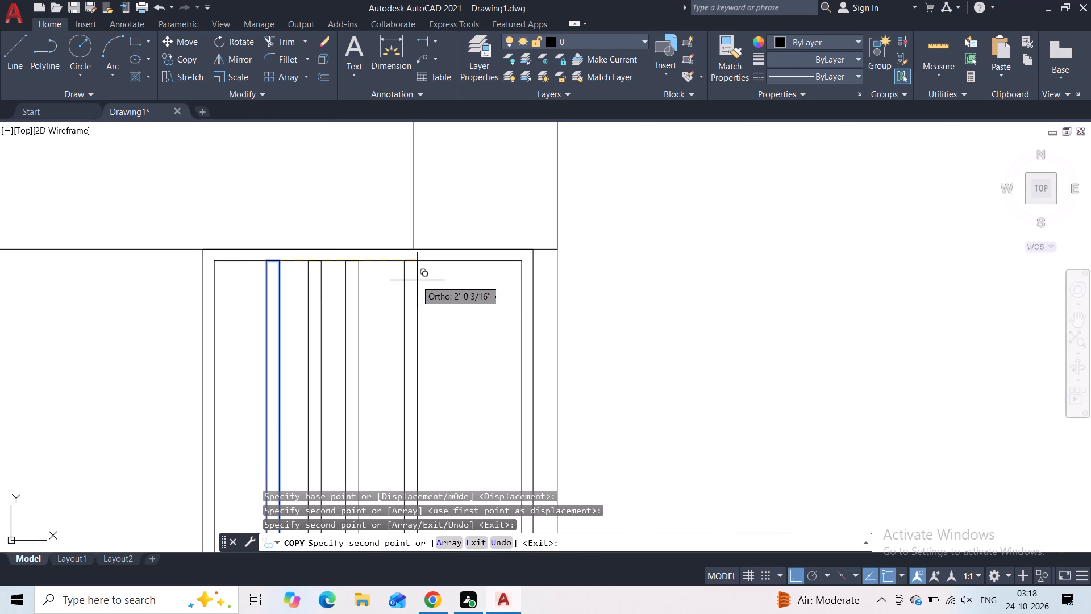
pyautogui.click(402, 279)
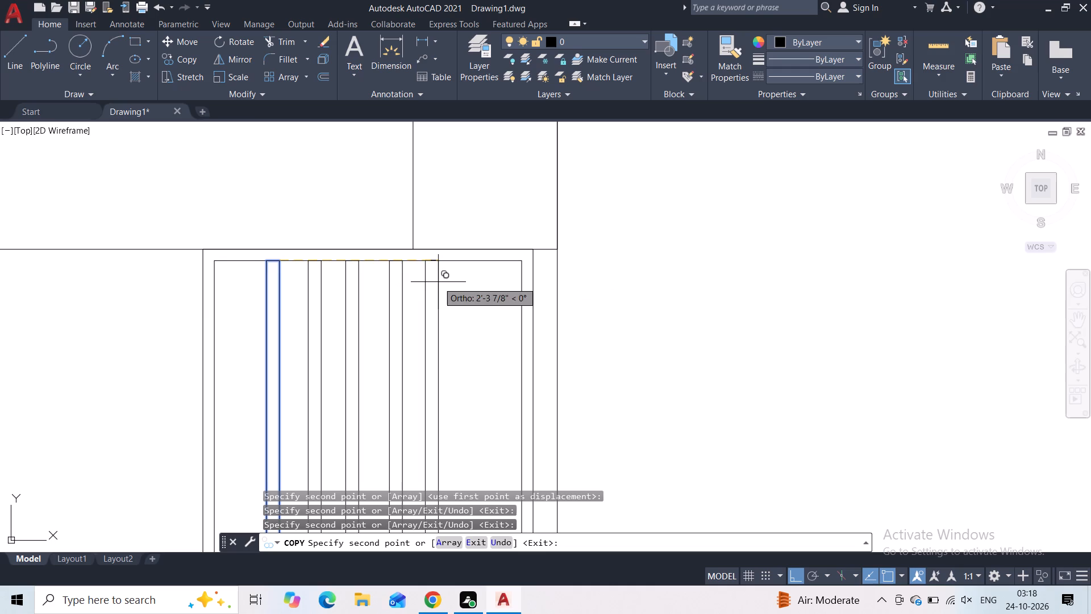
pyautogui.click(438, 282)
pyautogui.click(479, 284)
pyautogui.press('Escape')
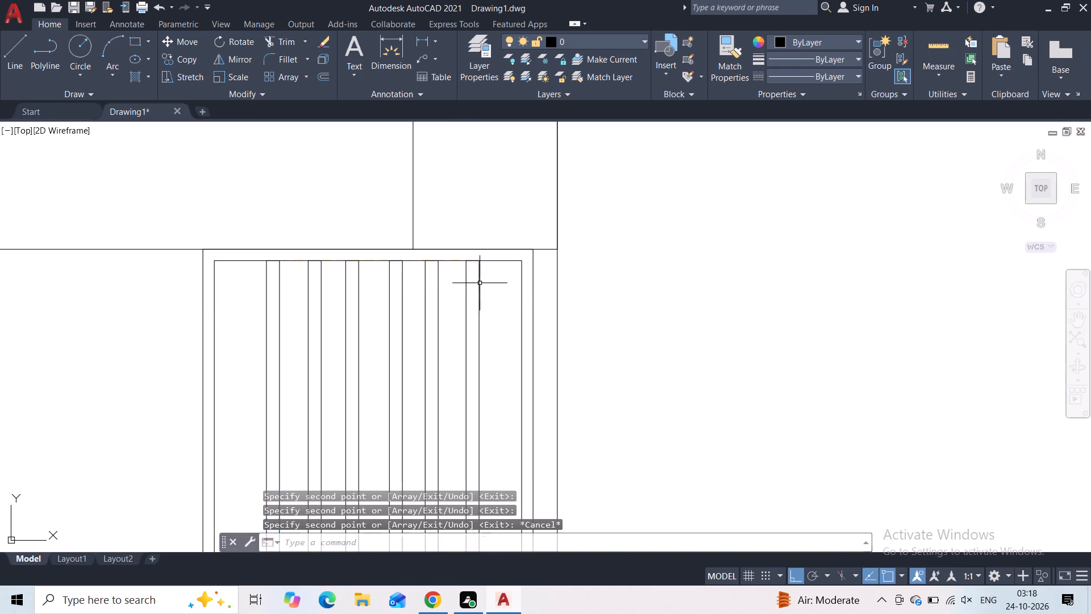
# Draw a thin horizontal handle rectangle extending left from the door's right inner frame edge across the last slat.
pyautogui.scroll(-2, 479, 294)
pyautogui.moveTo(490, 321); pyautogui.dragTo(455, 199, button='middle')
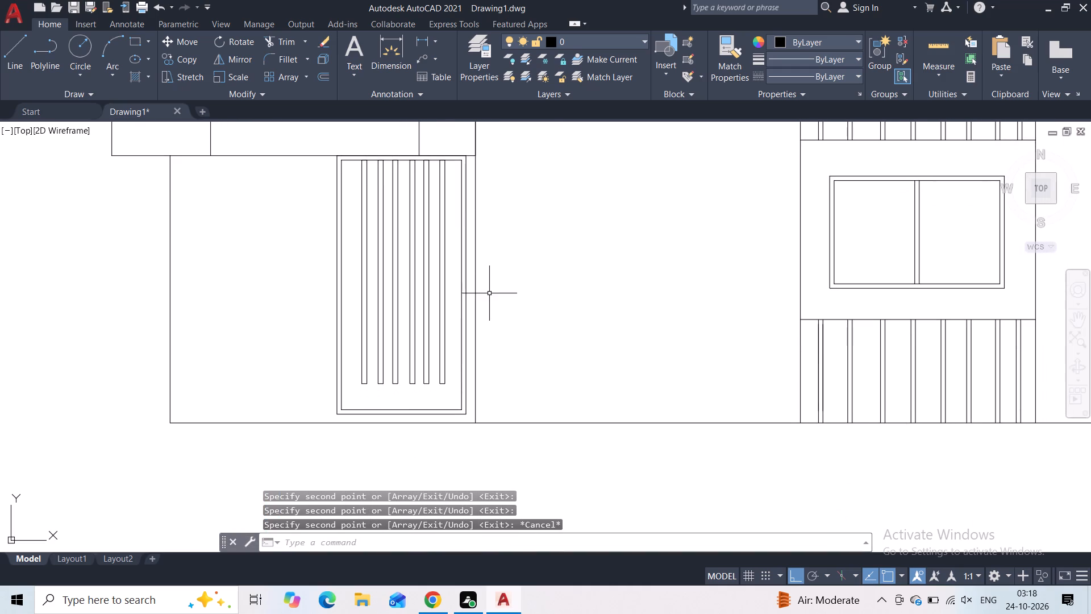
pyautogui.click(134, 40)
pyautogui.scroll(3, 433, 324)
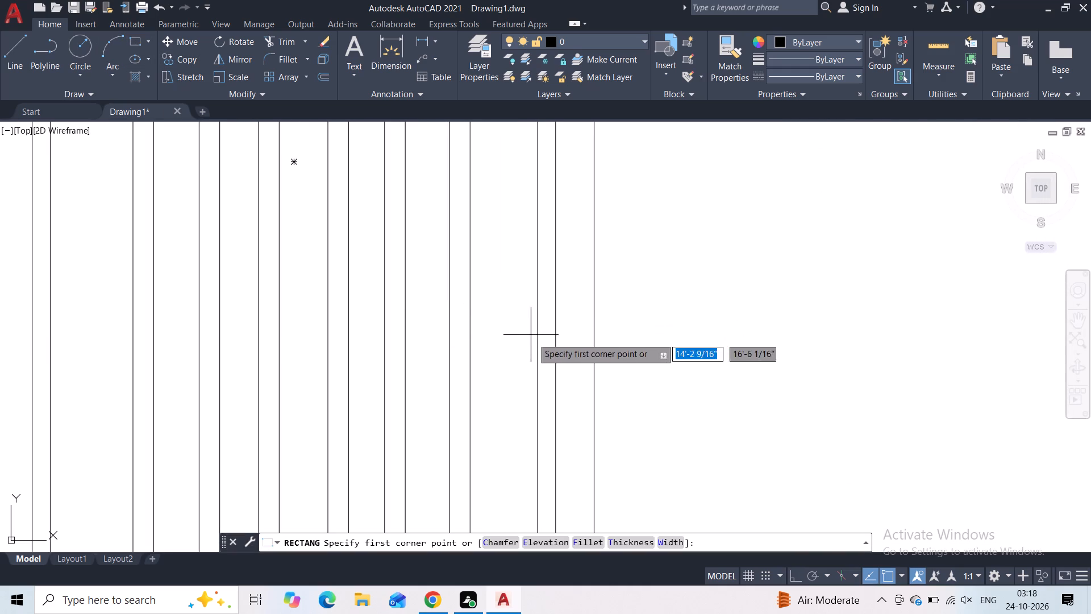
pyautogui.click(535, 343)
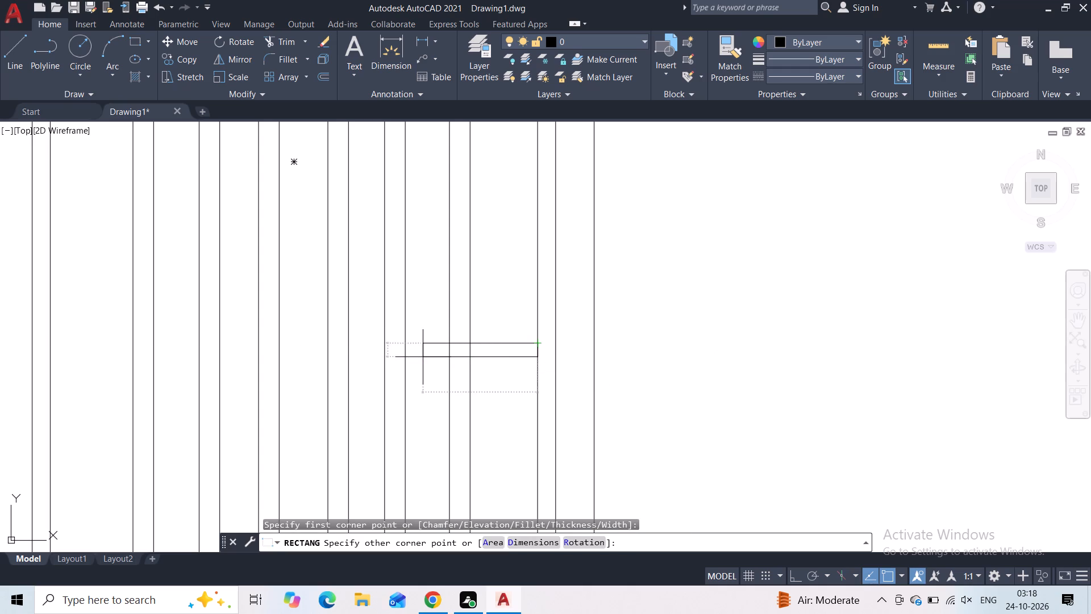
pyautogui.click(423, 357)
# Move the handle rectangle straight up along the door's right inner frame edge.
pyautogui.scroll(-2, 440, 308)
pyautogui.scroll(-1, 490, 296)
pyautogui.moveTo(498, 289); pyautogui.dragTo(477, 353, button='middle')
pyautogui.scroll(2, 449, 377)
pyautogui.click(449, 377)
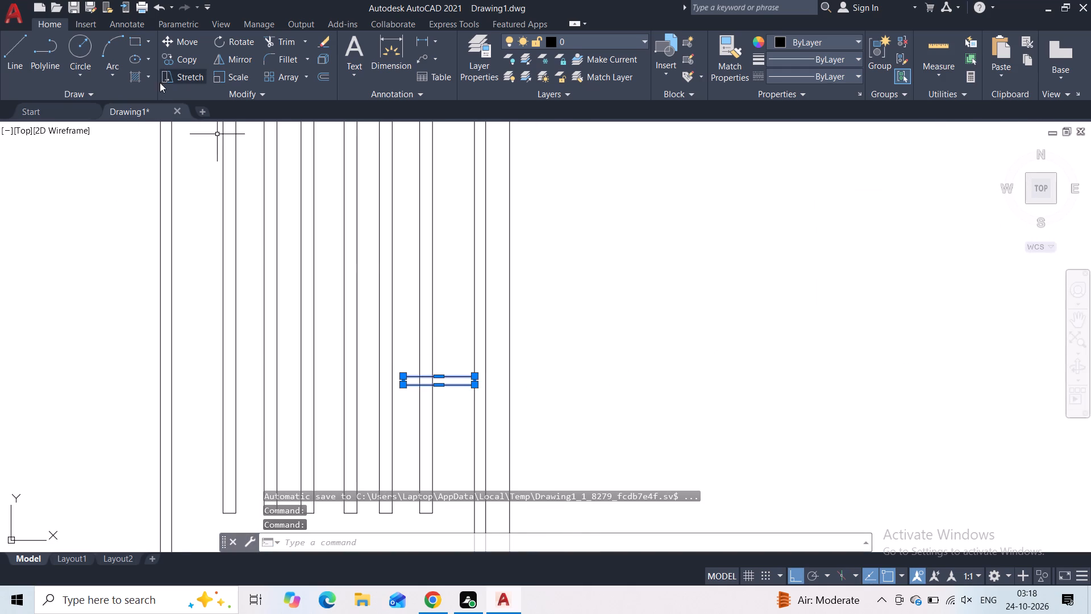
pyautogui.click(174, 47)
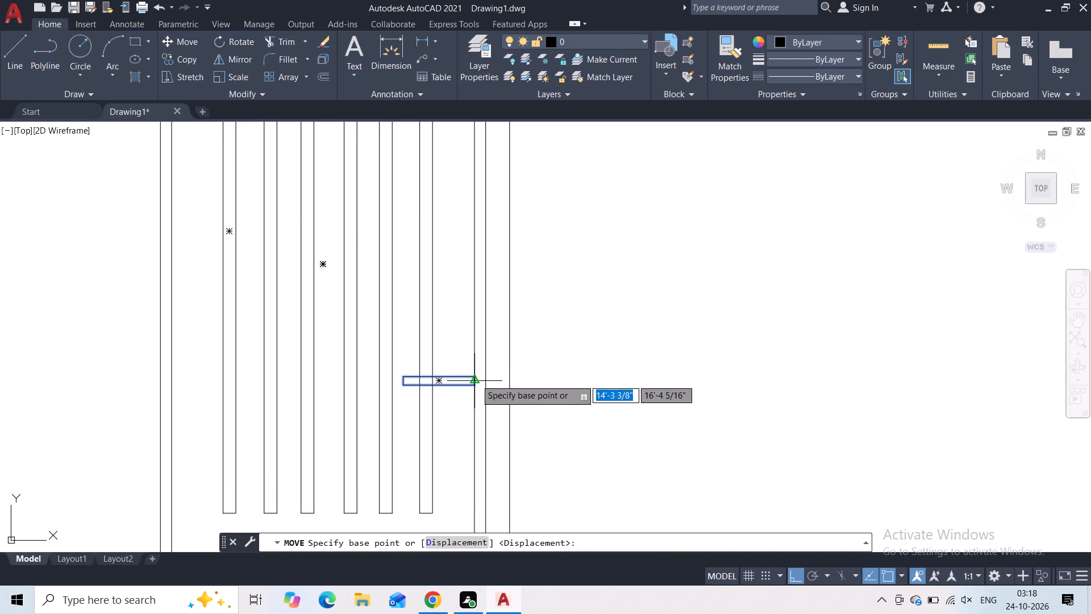
pyautogui.click(475, 380)
pyautogui.click(474, 300)
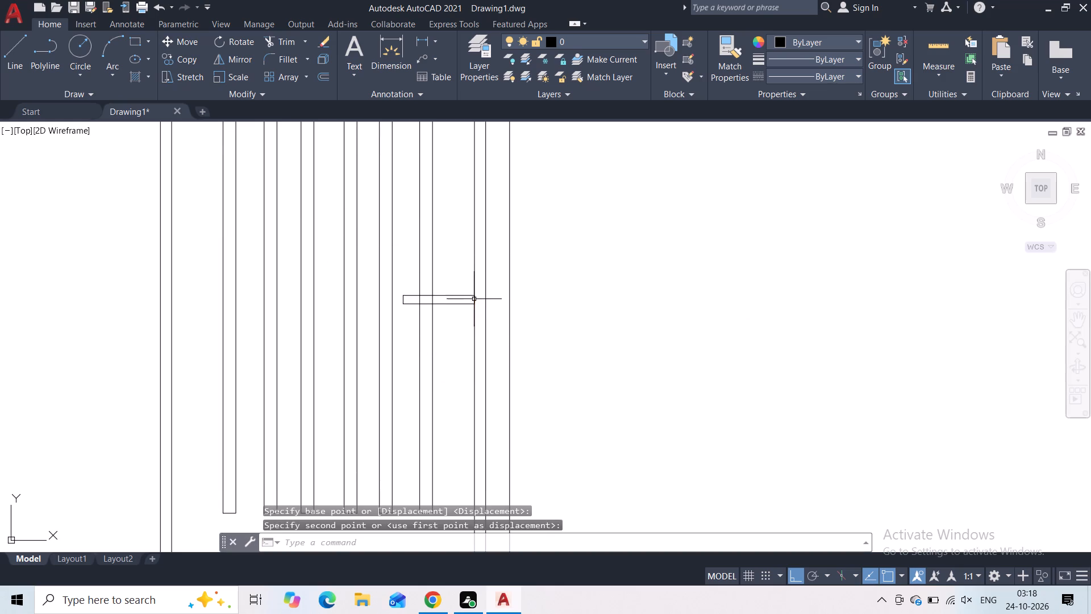
pyautogui.press('Escape')
# Draw a small vertical rectangle about 4" tall and under 1" wide crossing the middle of the door handle.
pyautogui.scroll(-2, 545, 255)
pyautogui.moveTo(546, 254); pyautogui.dragTo(524, 309, button='middle')
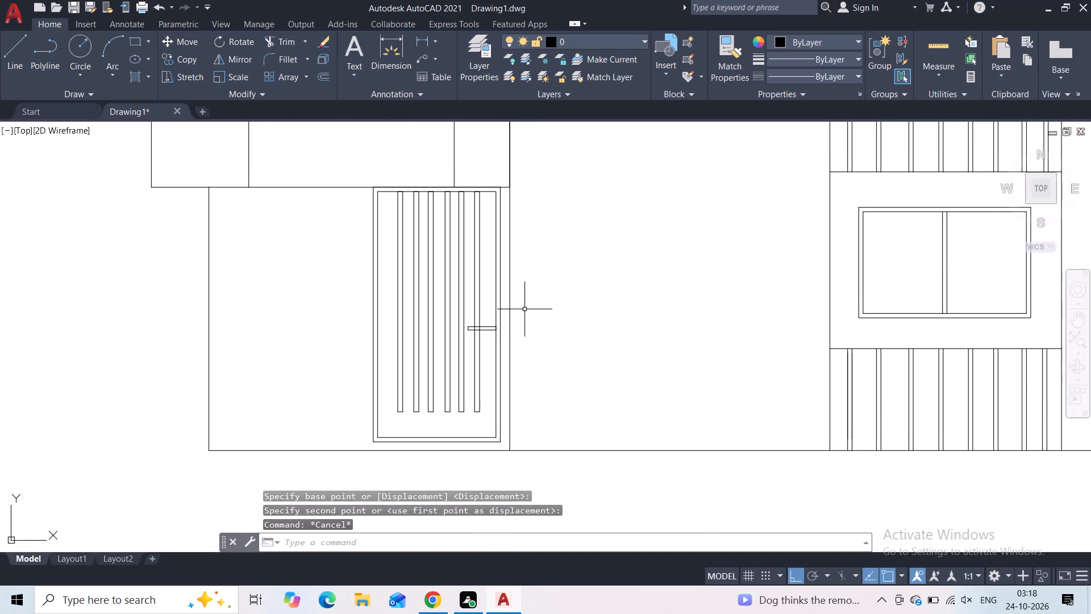
pyautogui.scroll(4, 478, 331)
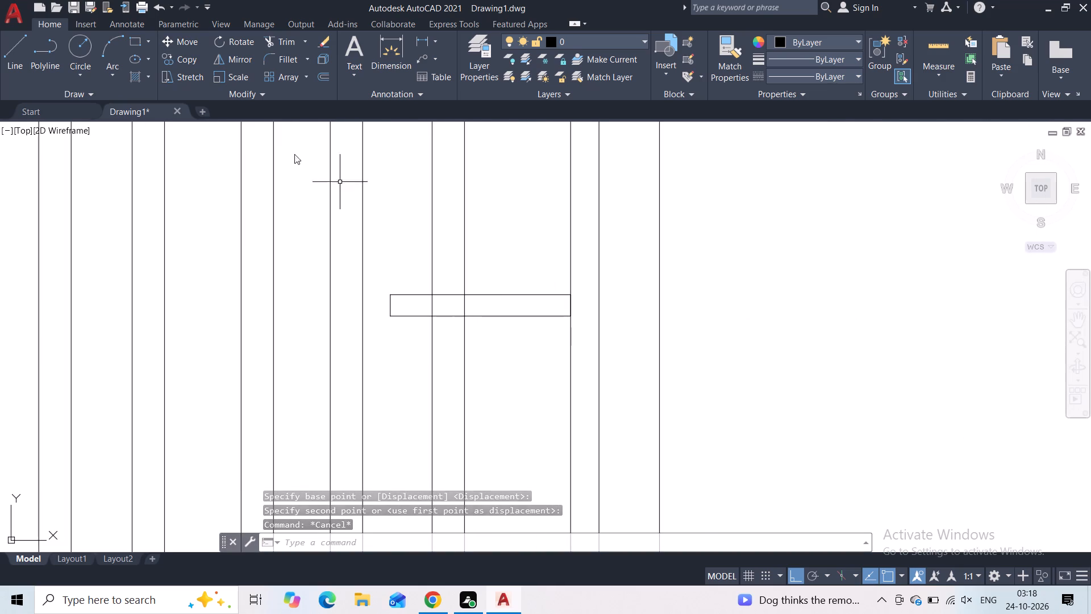
pyautogui.click(138, 40)
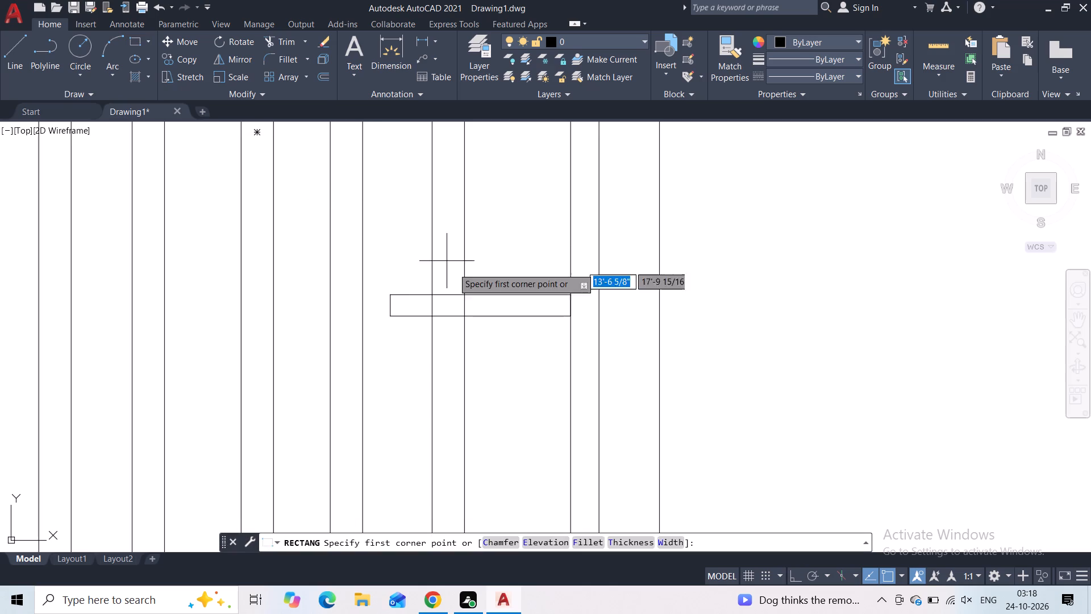
pyautogui.click(479, 285)
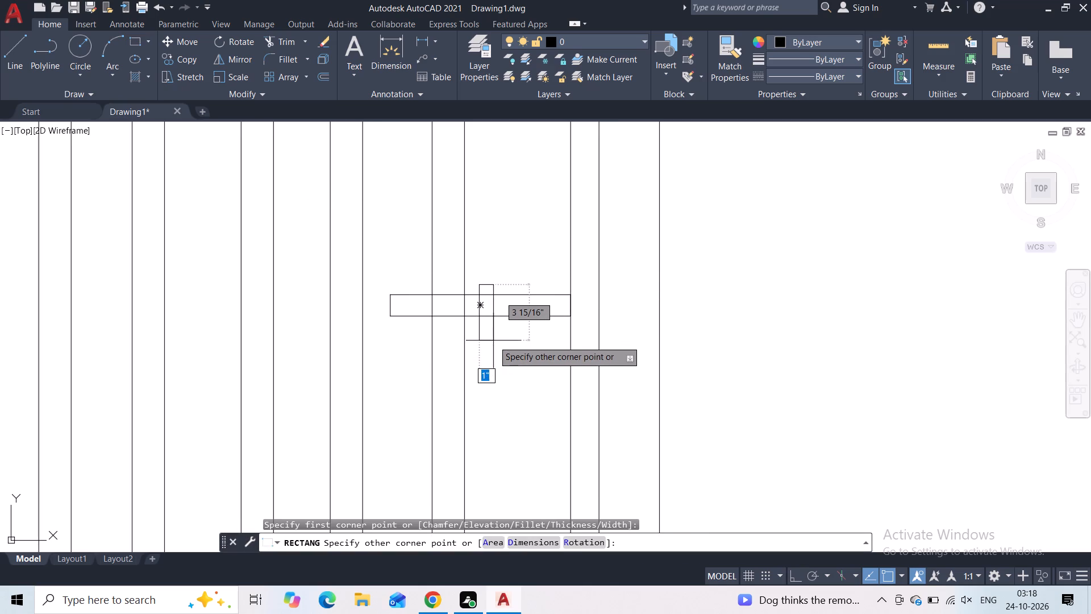
pyautogui.click(489, 341)
# Review the slatted door and its handle within the whole building elevation.
pyautogui.scroll(-2, 495, 265)
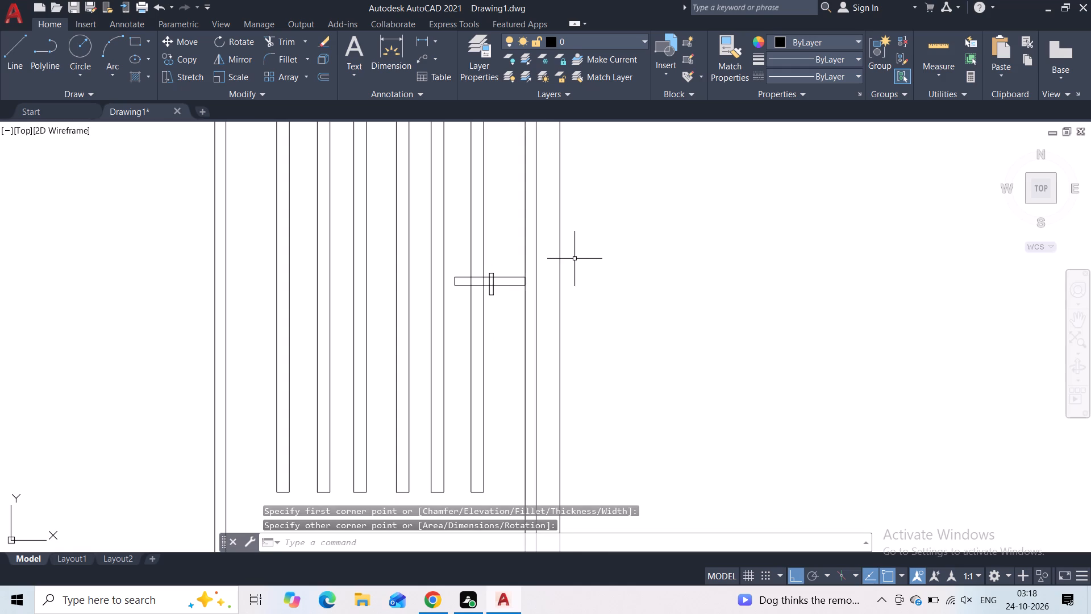
pyautogui.scroll(-4, 573, 259)
pyautogui.scroll(2, 564, 258)
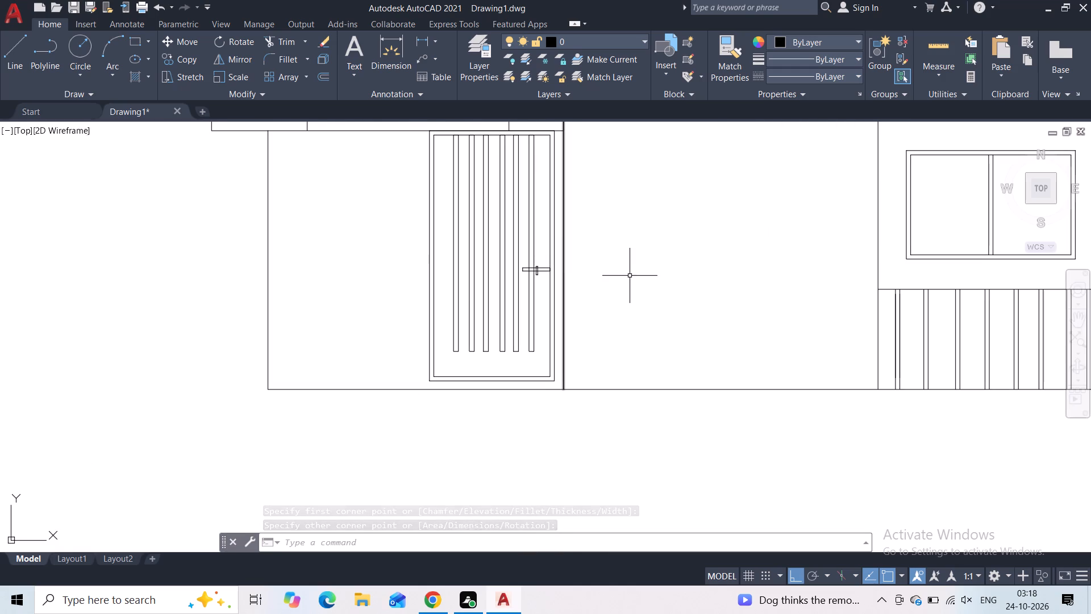
pyautogui.moveTo(724, 210); pyautogui.dragTo(721, 211, button='middle')
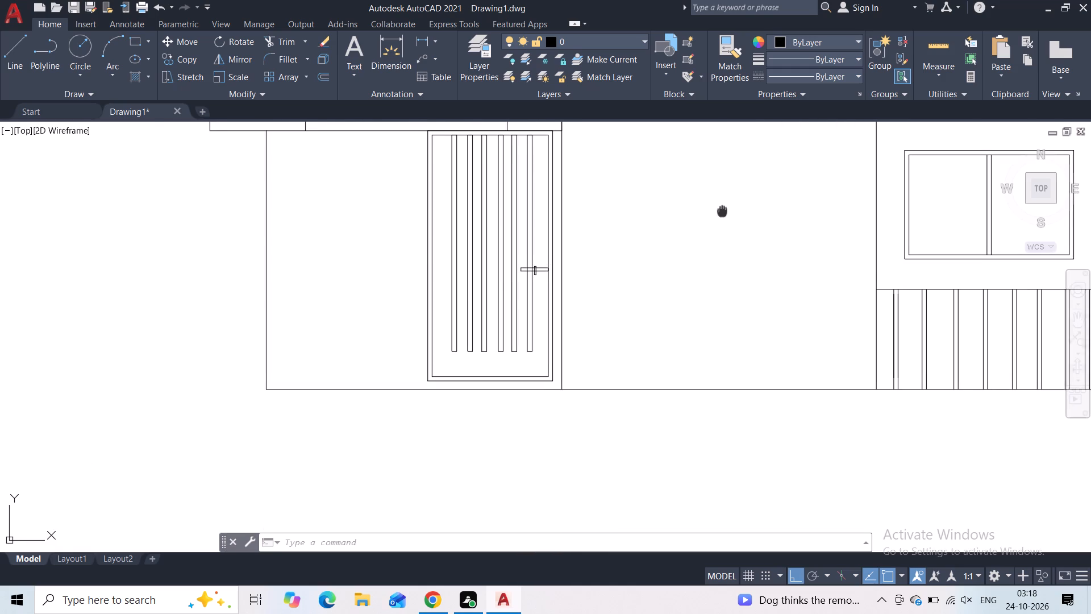
pyautogui.moveTo(721, 211); pyautogui.dragTo(676, 309, button='middle')
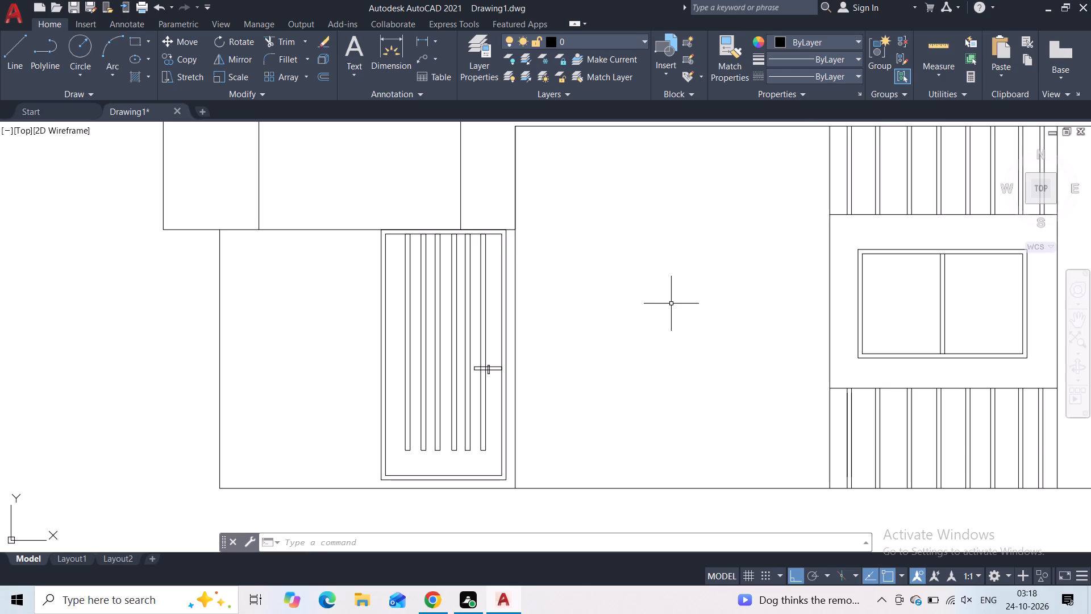
pyautogui.scroll(-2, 643, 287)
pyautogui.moveTo(642, 286); pyautogui.dragTo(552, 437, button='middle')
pyautogui.scroll(-1, 551, 343)
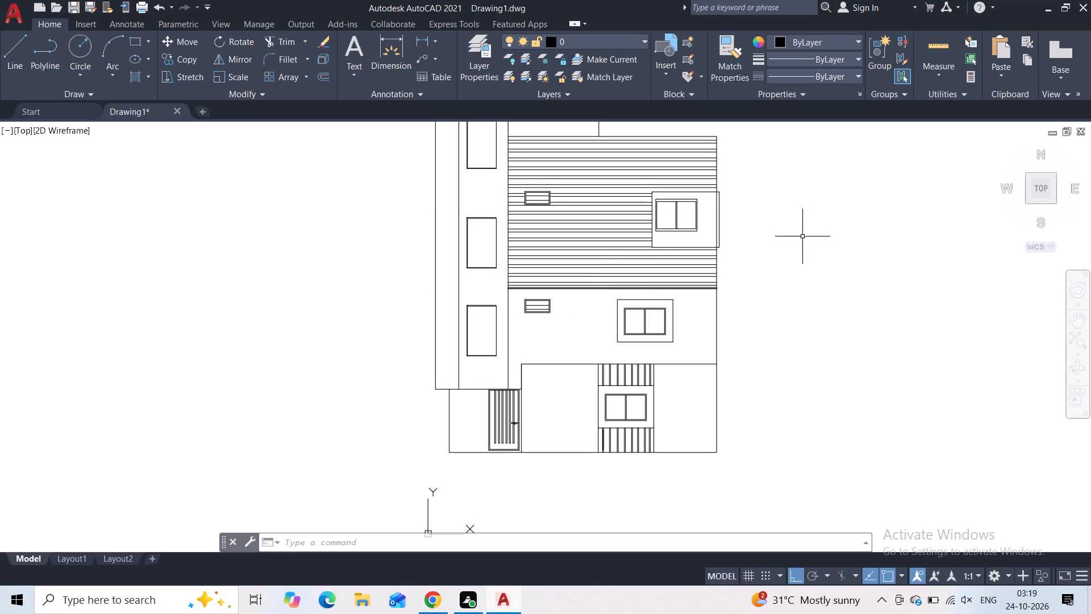
# Set up a gradient hatch with first colour 0,0,0 and second colour 99,100,102.
pyautogui.moveTo(829, 222); pyautogui.dragTo(773, 303, button='middle')
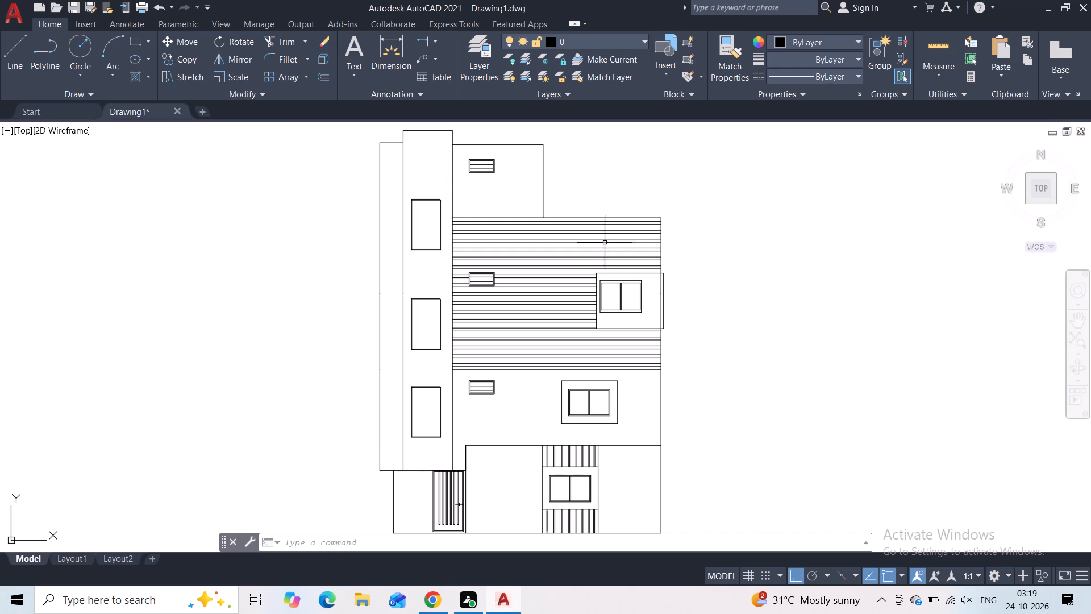
pyautogui.press('h')
pyautogui.click(645, 244)
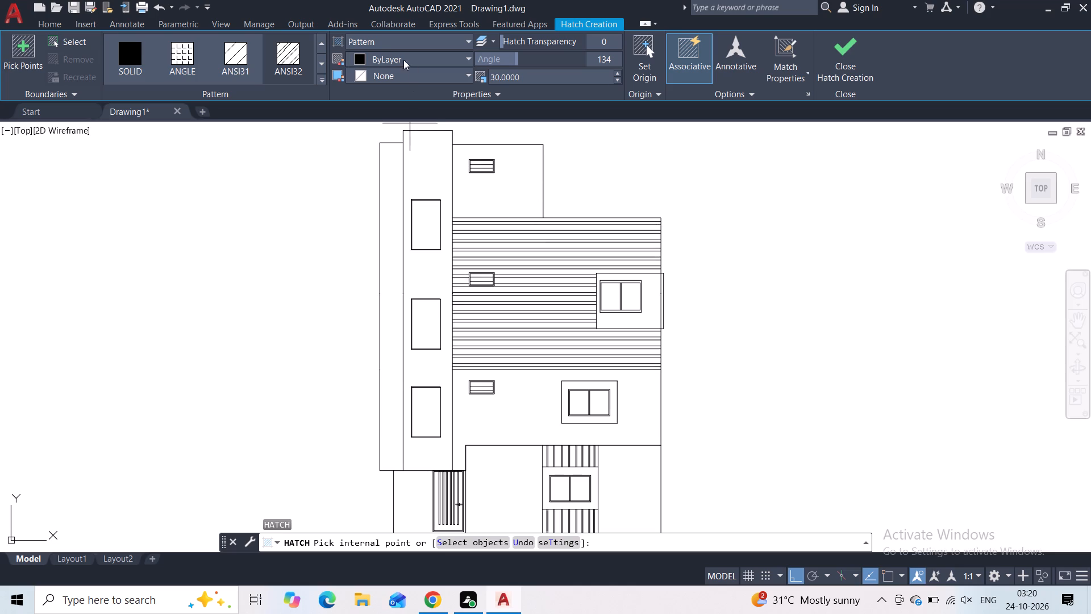
pyautogui.click(385, 43)
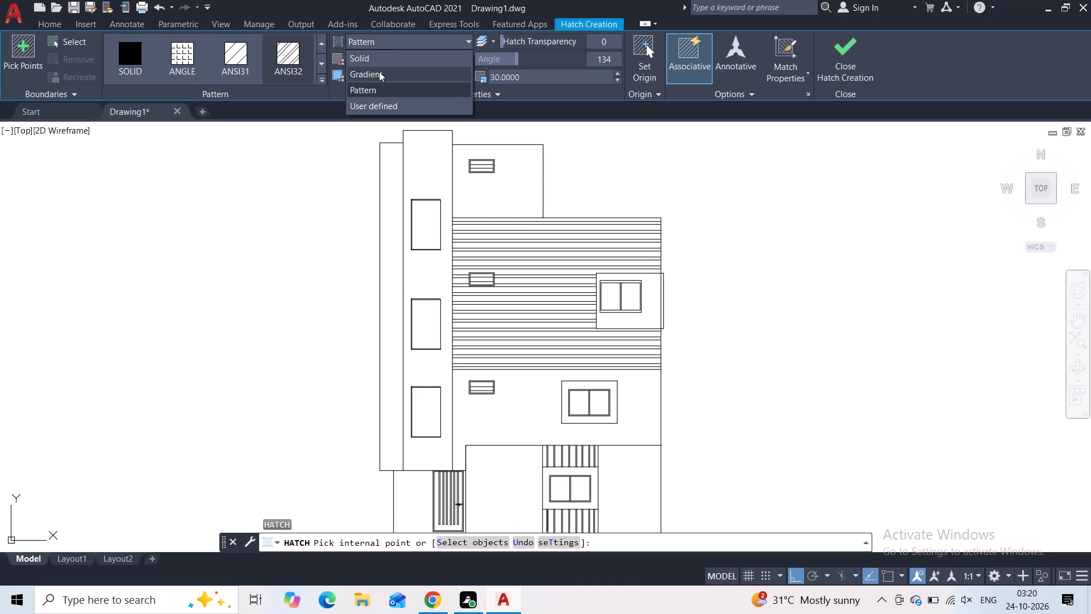
pyautogui.click(379, 72)
pyautogui.click(396, 59)
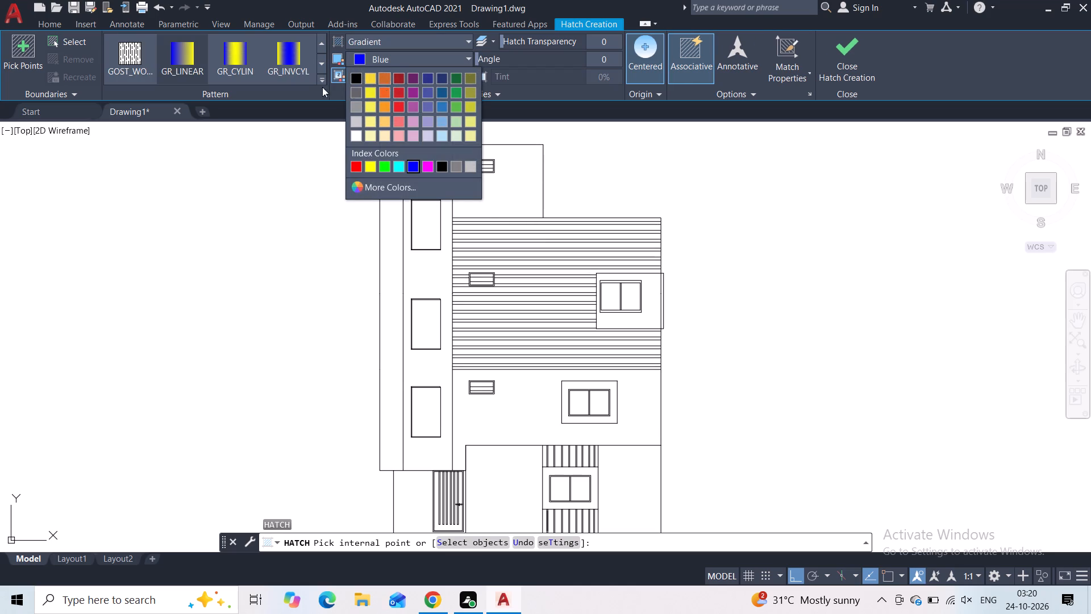
pyautogui.click(359, 78)
pyautogui.click(381, 76)
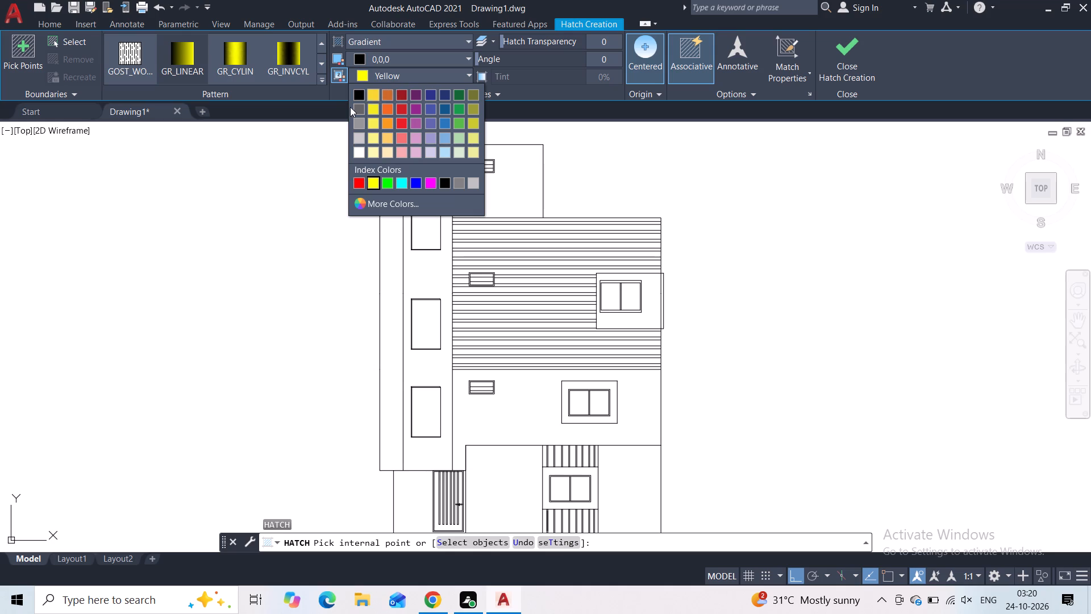
pyautogui.click(350, 107)
pyautogui.click(380, 75)
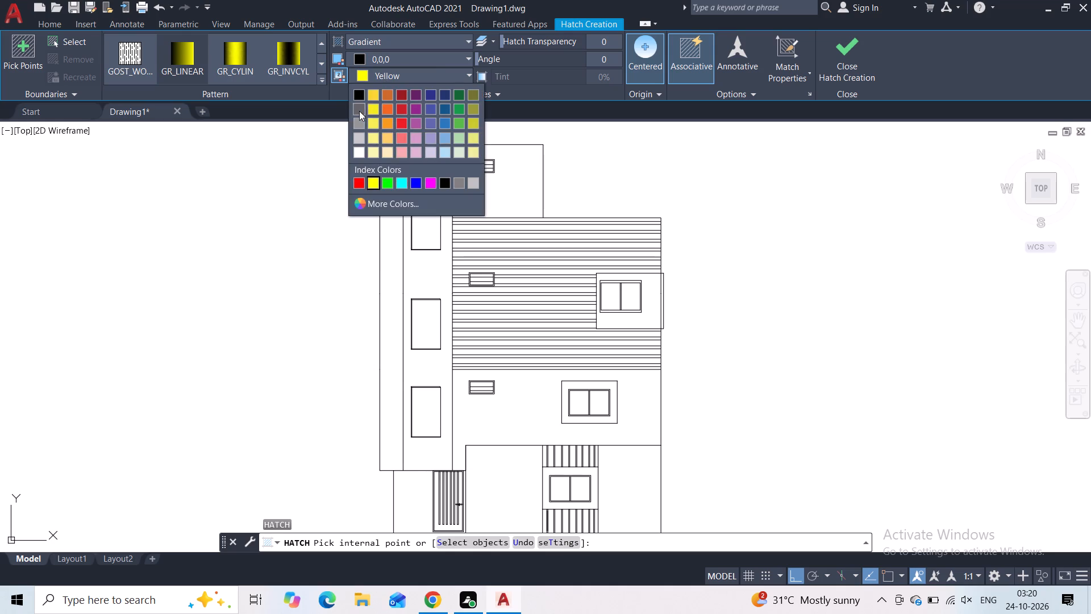
pyautogui.click(359, 111)
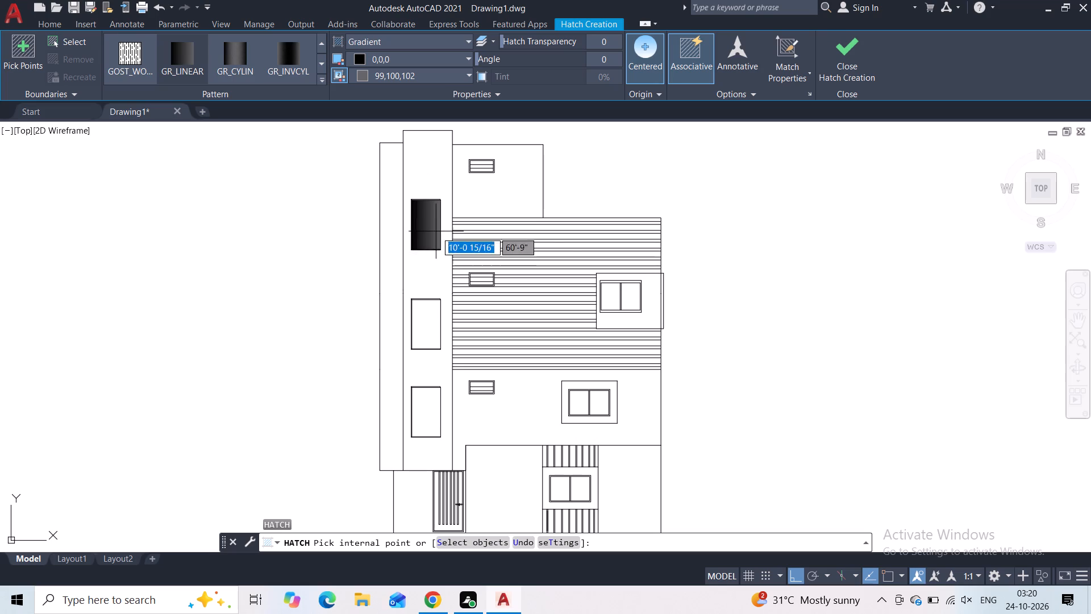
# Fill both panes of the two-pane windows on the striped wall, the plain wall below it and the ground floor with the gradient.
pyautogui.scroll(4, 563, 279)
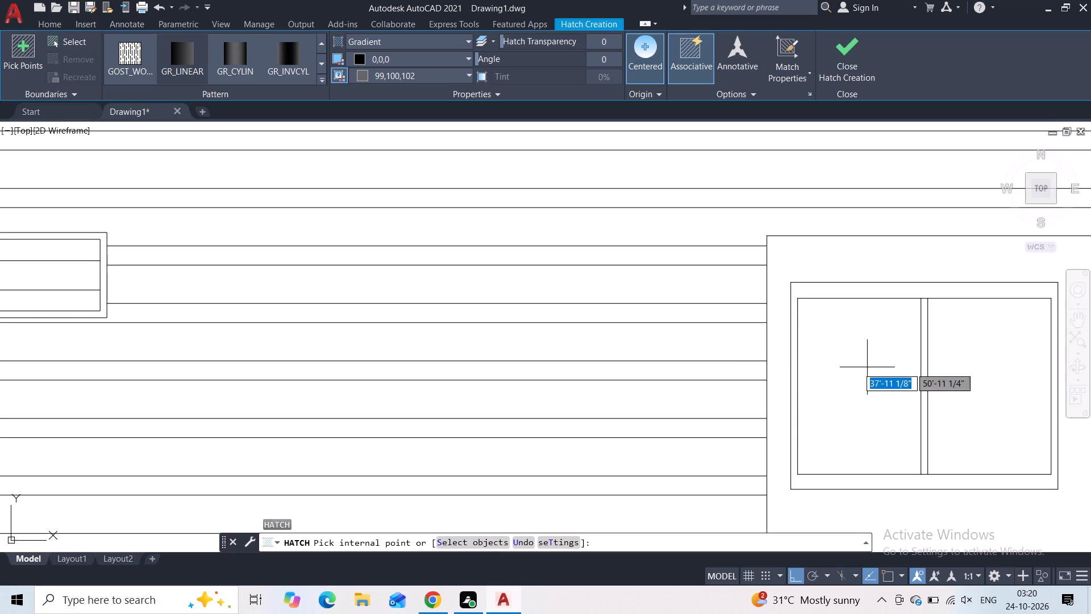
pyautogui.click(857, 367)
pyautogui.click(951, 364)
pyautogui.moveTo(894, 396); pyautogui.dragTo(639, 242, button='middle')
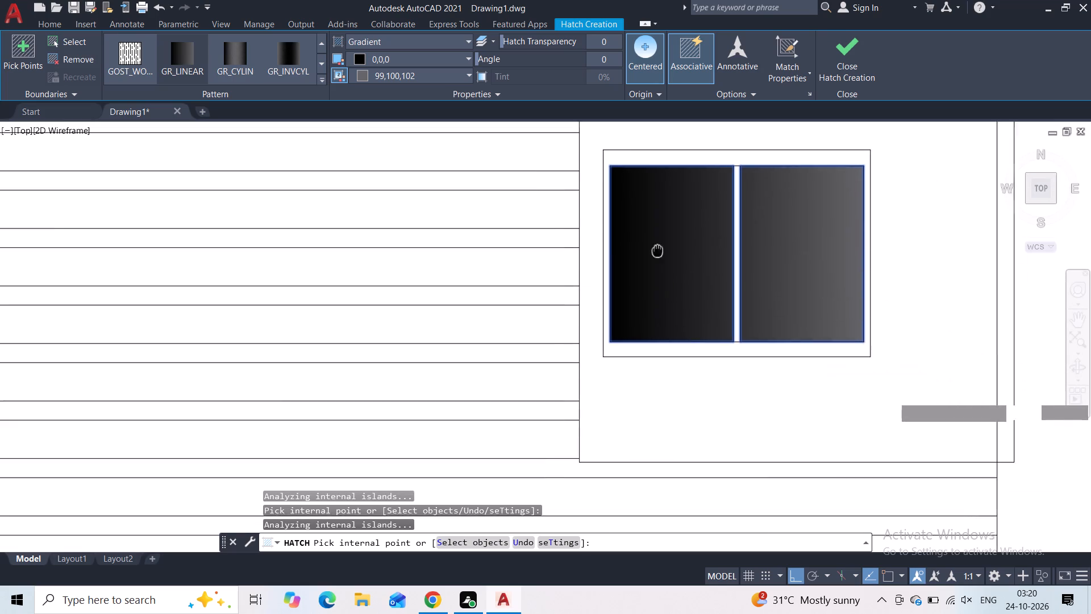
pyautogui.scroll(-3, 639, 244)
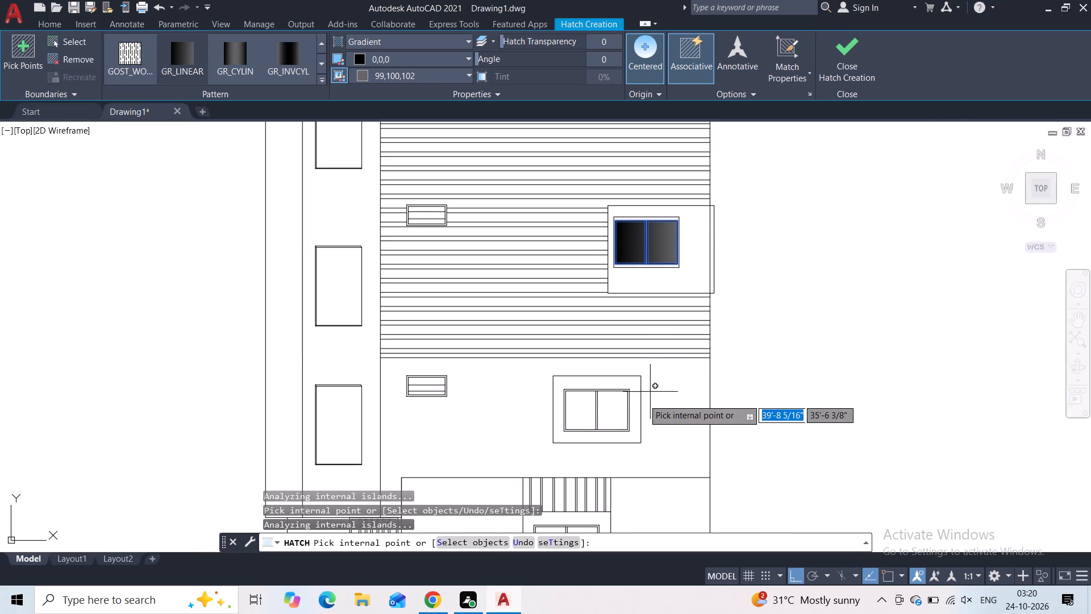
pyautogui.scroll(2, 615, 413)
pyautogui.click(614, 411)
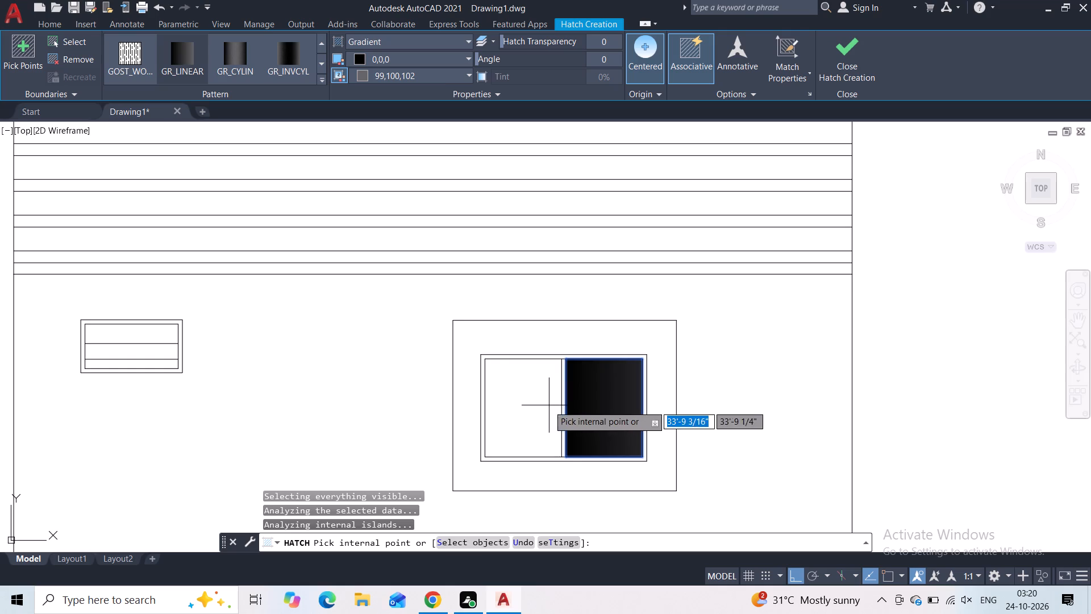
pyautogui.click(547, 405)
pyautogui.moveTo(583, 407); pyautogui.dragTo(602, 238, button='middle')
pyautogui.scroll(-3, 605, 234)
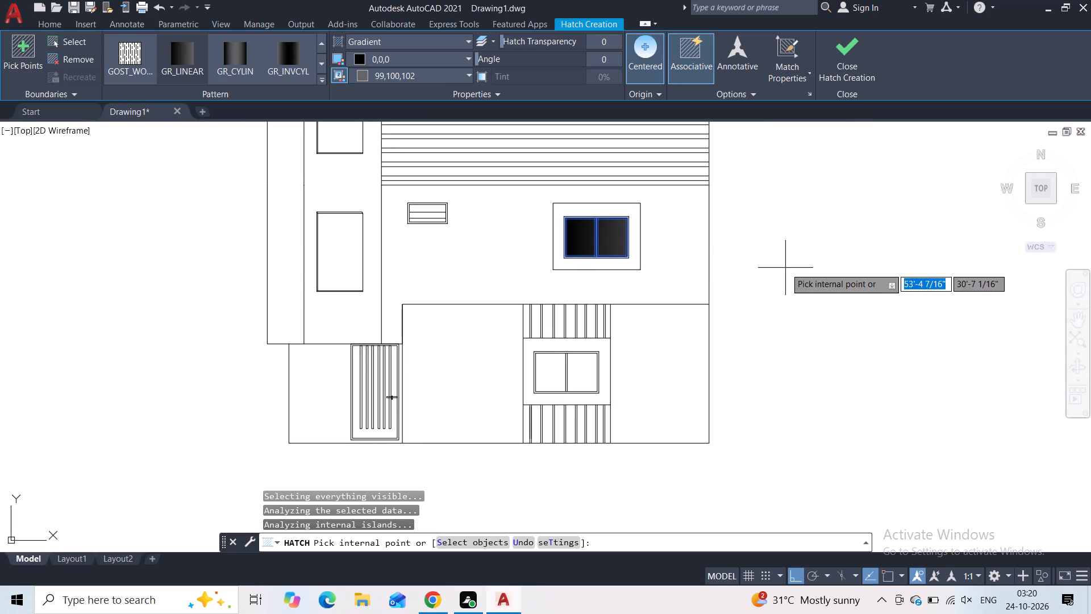
pyautogui.scroll(2, 561, 395)
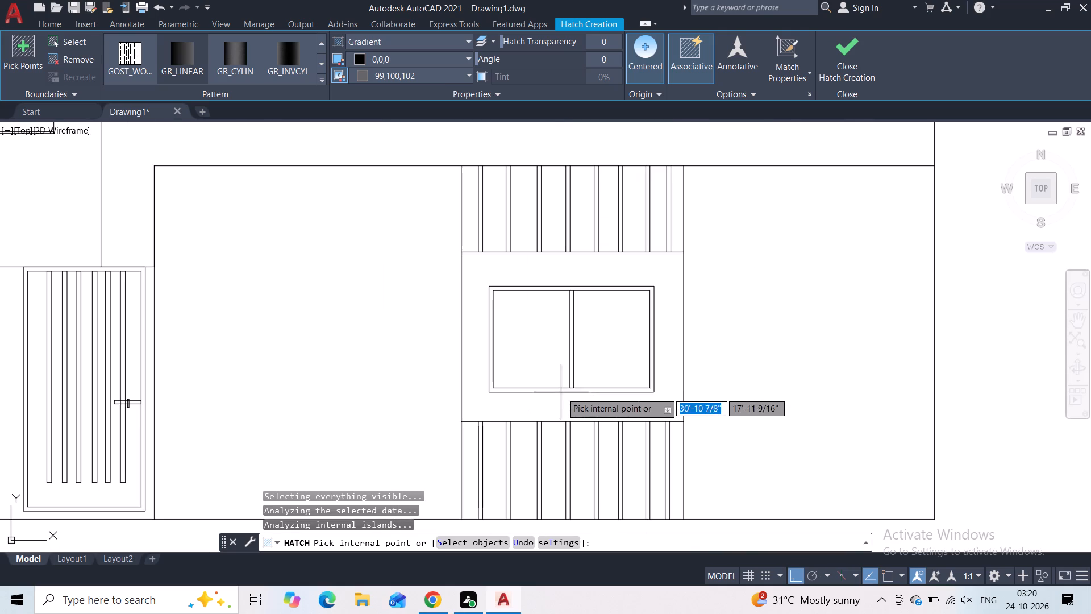
pyautogui.click(538, 341)
pyautogui.click(589, 349)
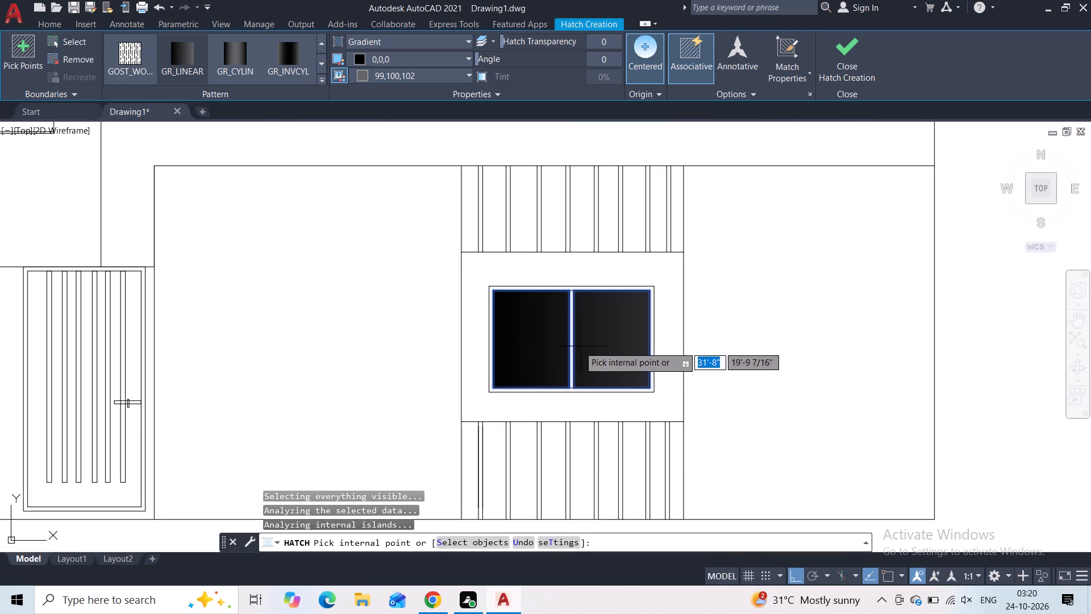
# Fill all three bands of the small louvred windows on the plain wall and the striped wall with the gradient.
pyautogui.scroll(-2, 548, 328)
pyautogui.moveTo(470, 235); pyautogui.dragTo(527, 471, button='middle')
pyautogui.scroll(4, 475, 429)
pyautogui.click(463, 341)
pyautogui.click(458, 306)
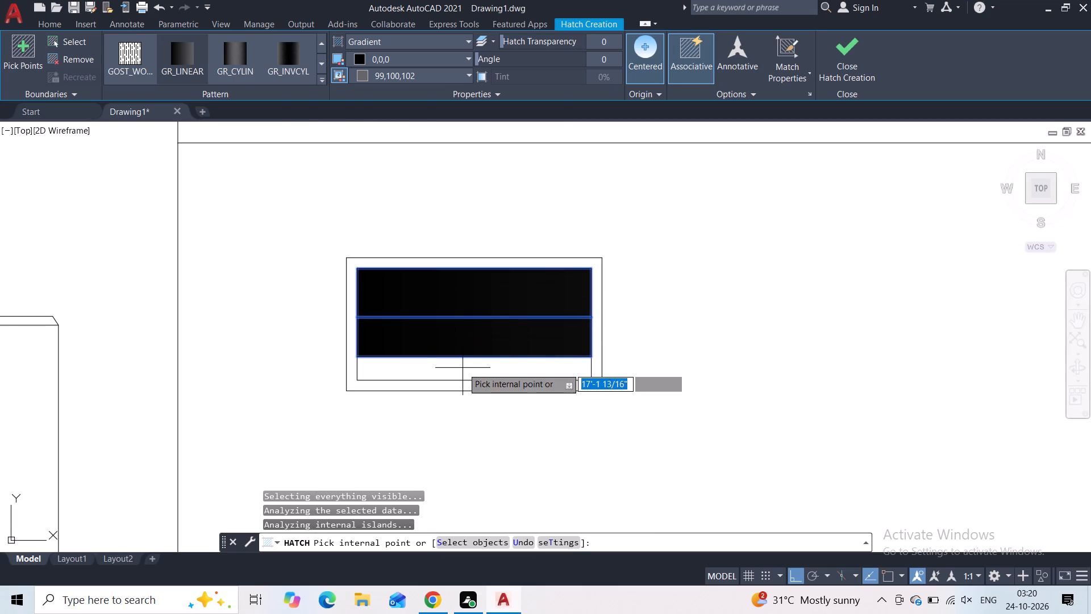
pyautogui.click(463, 368)
pyautogui.scroll(-4, 543, 364)
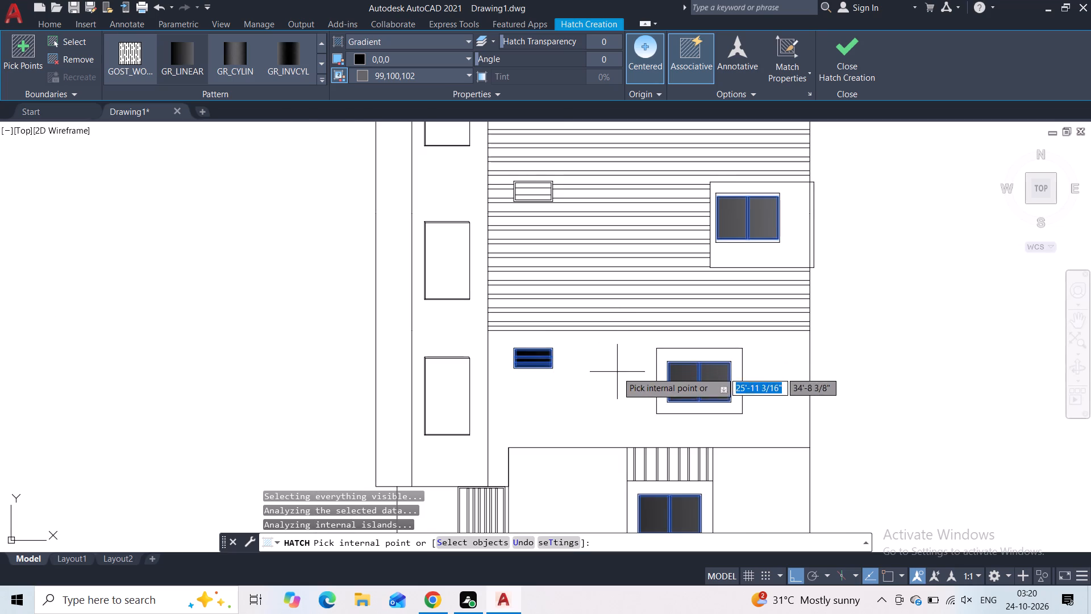
pyautogui.moveTo(617, 372); pyautogui.dragTo(602, 474, button='middle')
pyautogui.scroll(4, 508, 297)
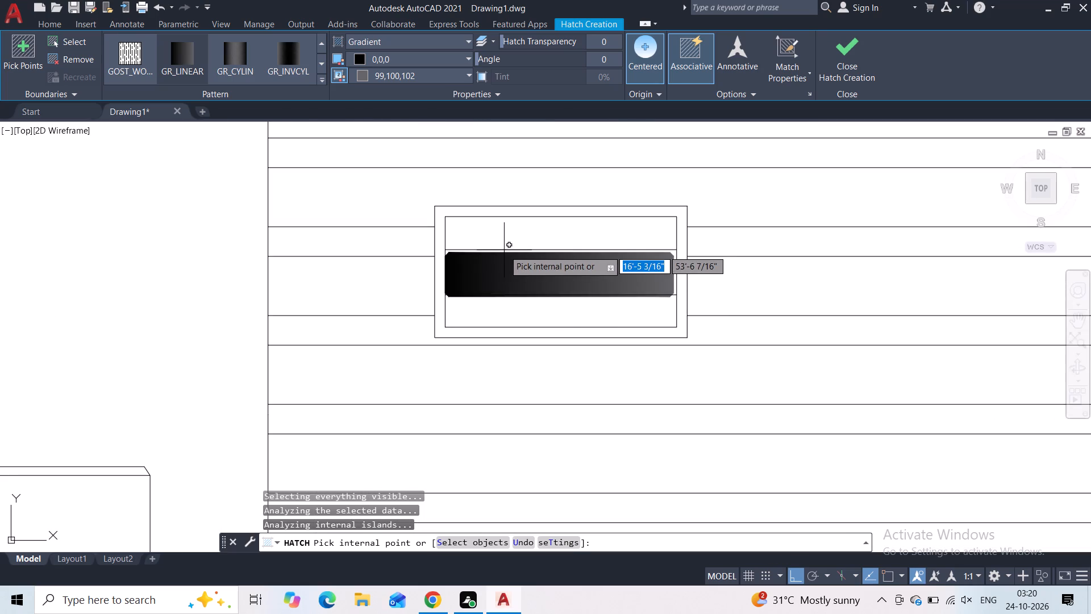
pyautogui.click(506, 237)
pyautogui.click(507, 269)
pyautogui.click(499, 306)
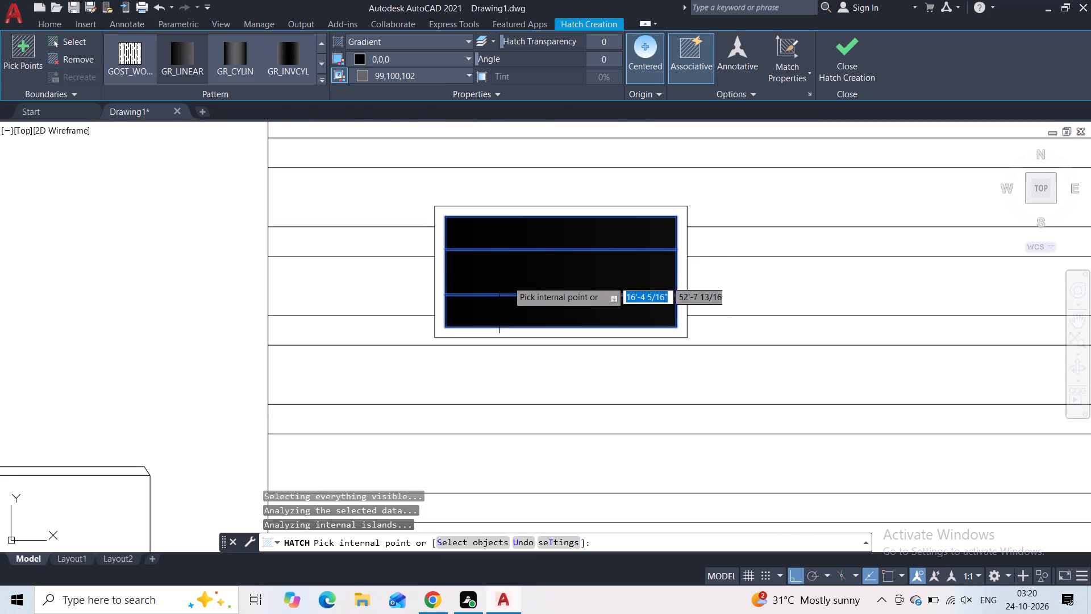
# Fill the three bands of the top-floor louvred window with the gradient and finish the hatch.
pyautogui.scroll(-3, 513, 259)
pyautogui.moveTo(511, 258); pyautogui.dragTo(473, 499, button='middle')
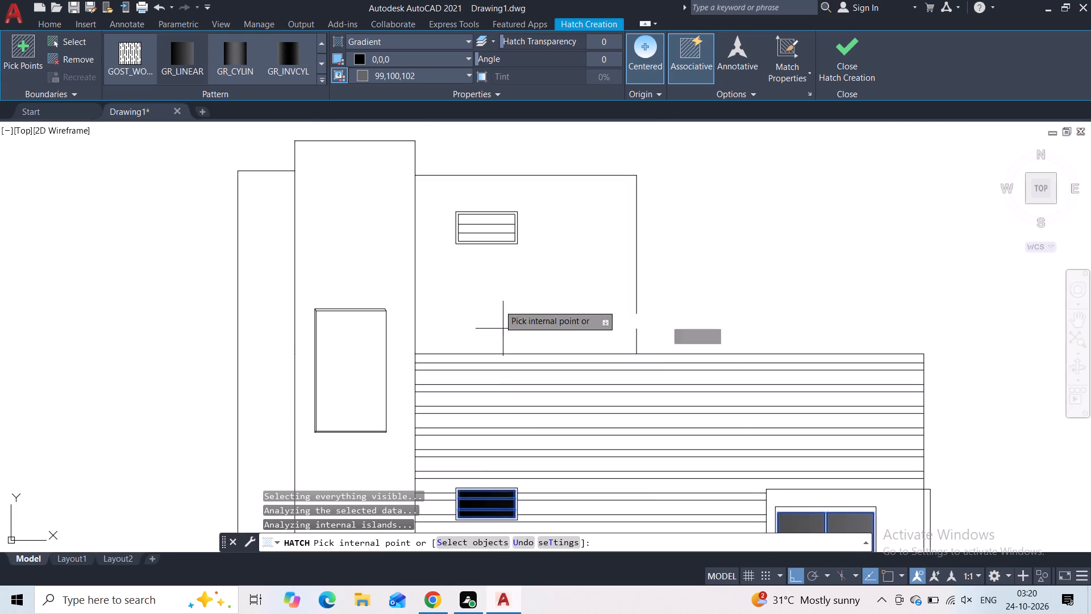
pyautogui.scroll(2, 511, 223)
pyautogui.click(498, 217)
pyautogui.click(484, 235)
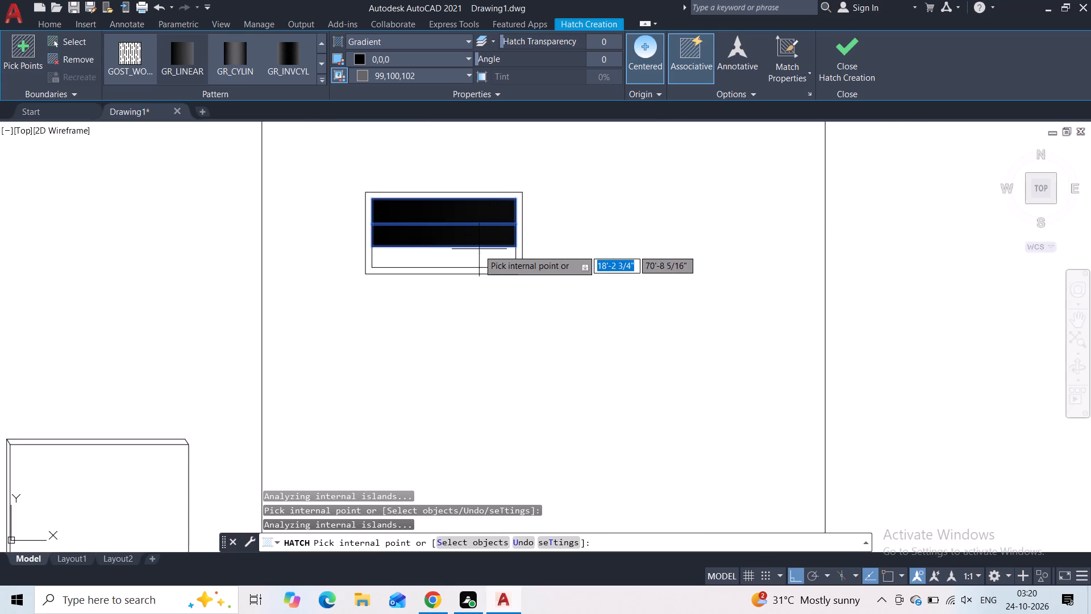
pyautogui.click(476, 254)
pyautogui.click(845, 76)
# Draw a vertical centre line from the inner top edge to the bottom edge of the topmost stair bay opening.
pyautogui.scroll(-5, 876, 243)
pyautogui.moveTo(899, 241); pyautogui.dragTo(686, 234, button='middle')
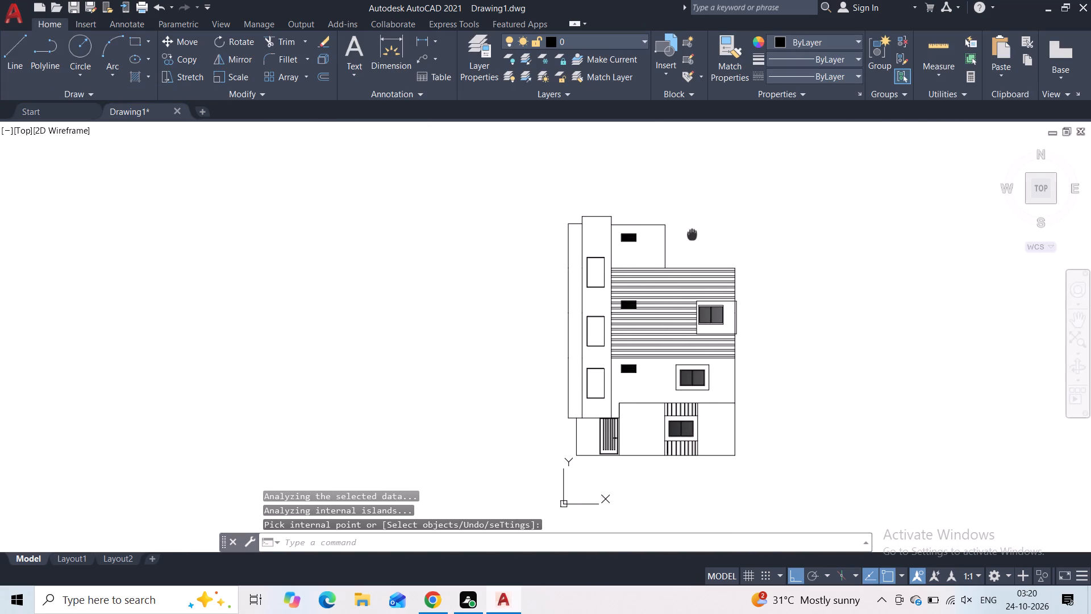
pyautogui.moveTo(686, 234); pyautogui.dragTo(619, 229, button='middle')
pyautogui.scroll(4, 503, 252)
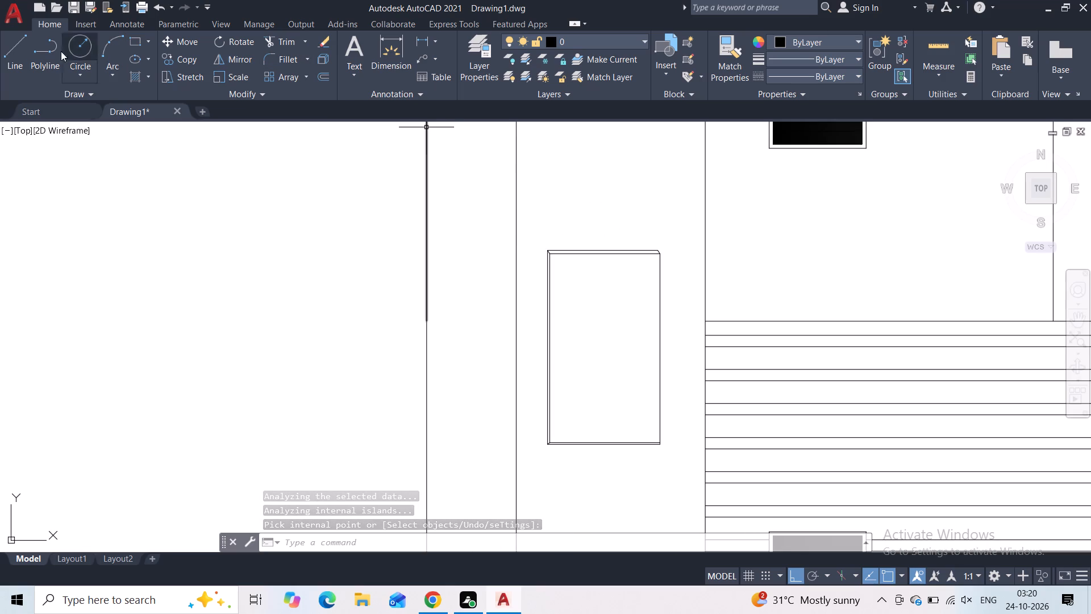
pyautogui.click(19, 49)
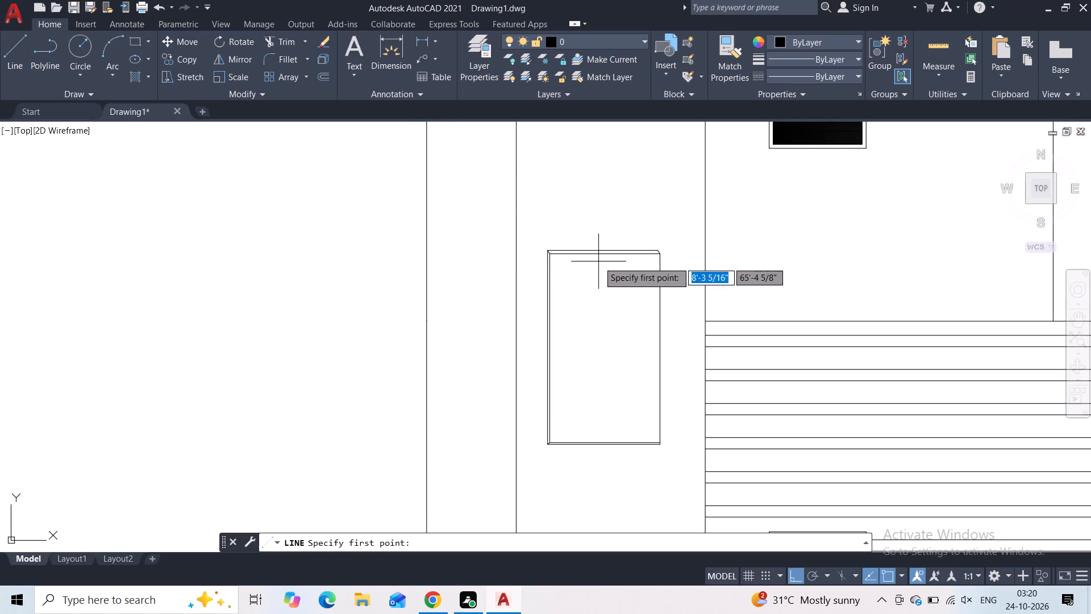
pyautogui.click(605, 256)
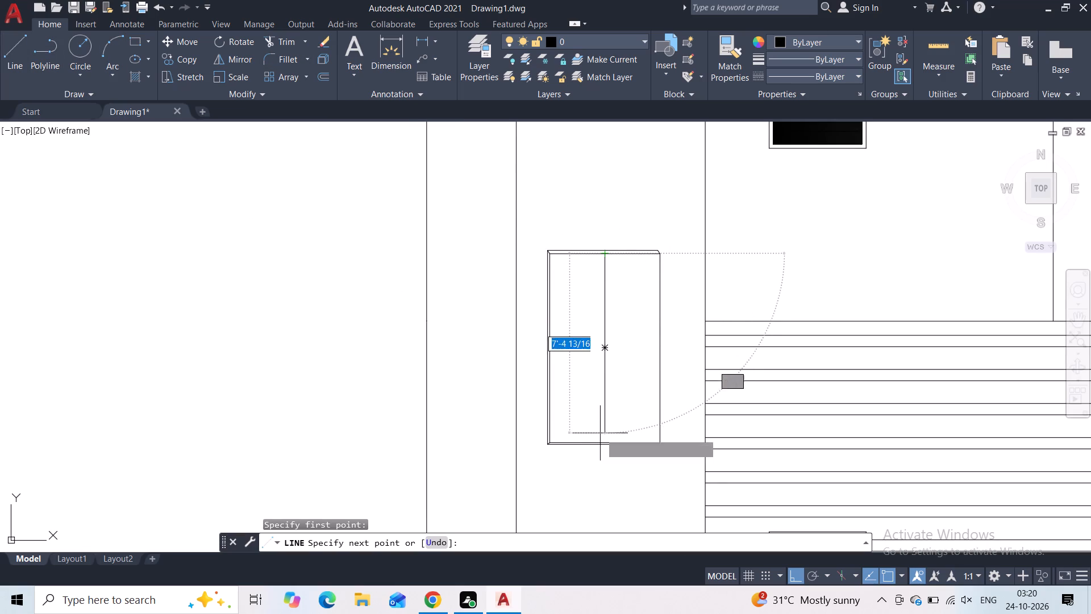
pyautogui.click(600, 439)
pyautogui.press('Escape')
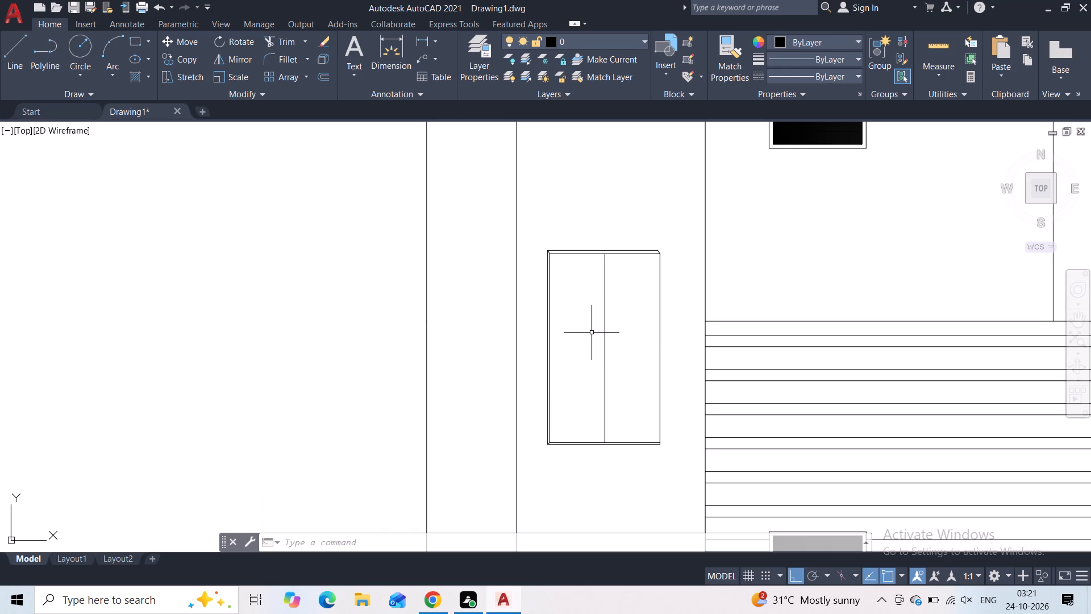
# Draw horizontal lines from the centre line's midpoint to both side edges of the topmost stair bay opening.
pyautogui.press('space')
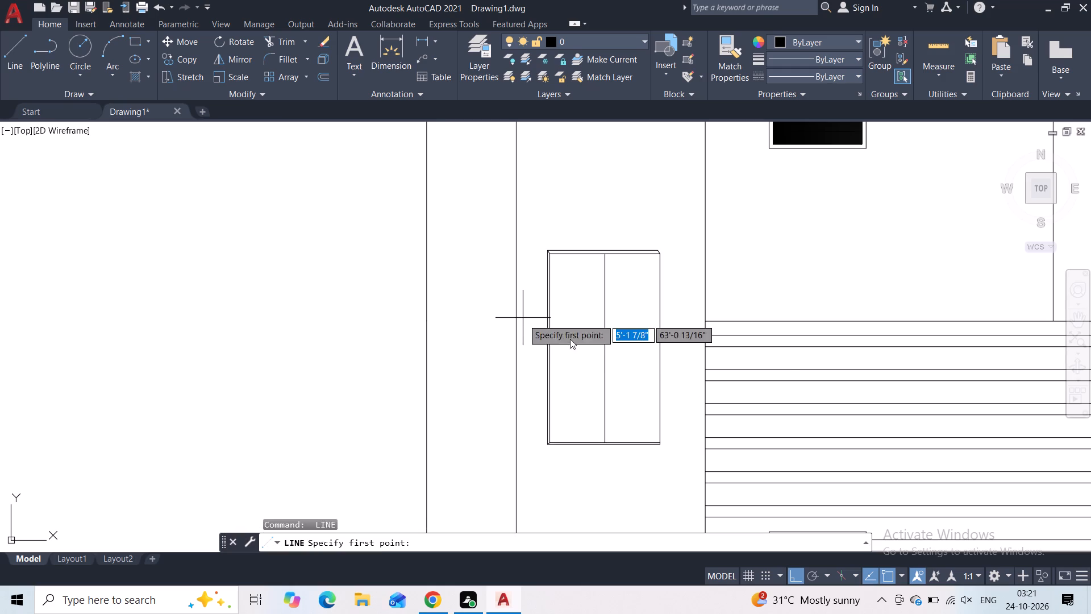
pyautogui.click(606, 351)
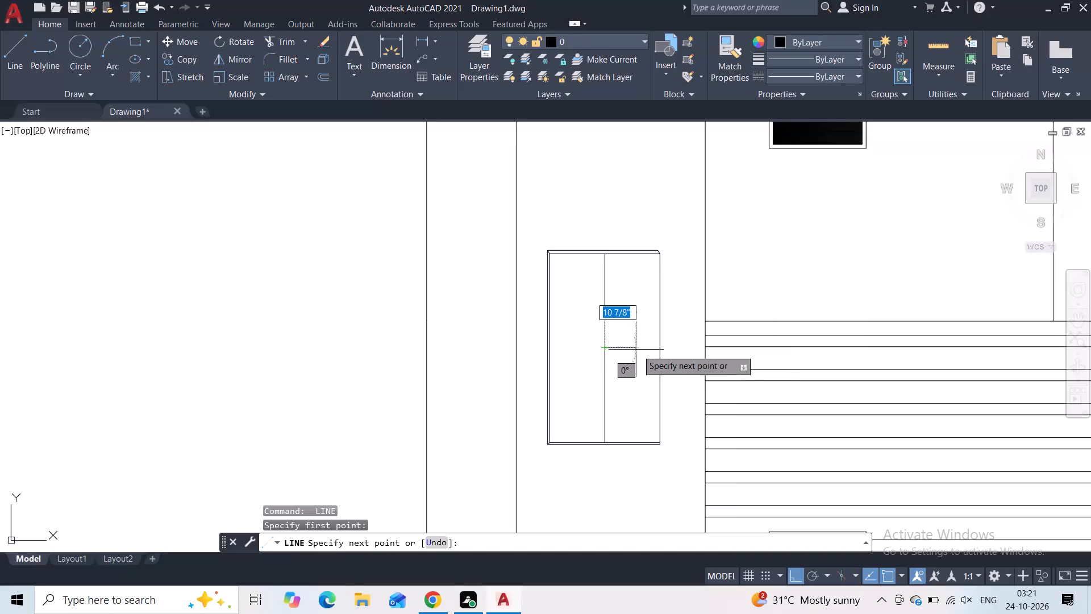
pyautogui.click(656, 349)
pyautogui.press('Escape')
pyautogui.press('space')
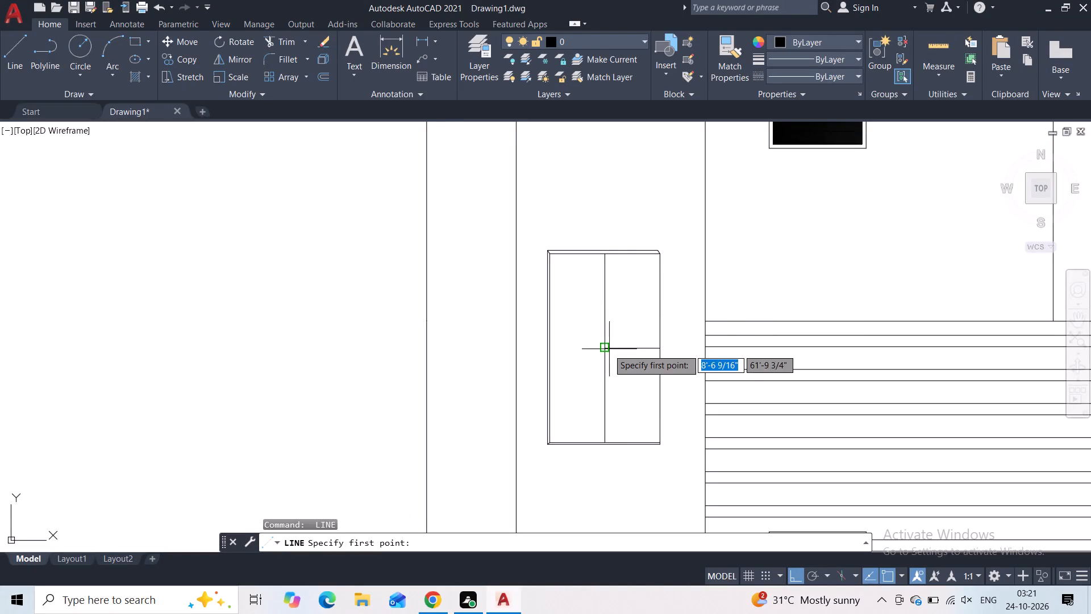
pyautogui.click(606, 350)
pyautogui.click(548, 348)
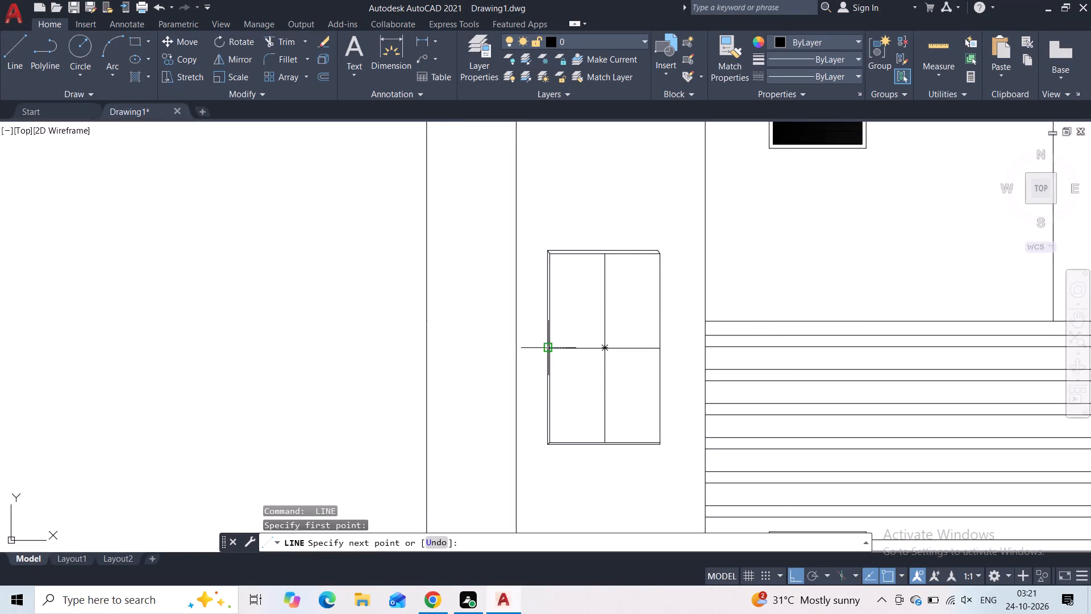
pyautogui.press('Escape')
# Draw a vertical centre line from the inner top edge to the inner bottom edge of the middle stair bay opening.
pyautogui.scroll(-1, 574, 332)
pyautogui.moveTo(606, 388); pyautogui.dragTo(538, 172, button='middle')
pyautogui.press('space')
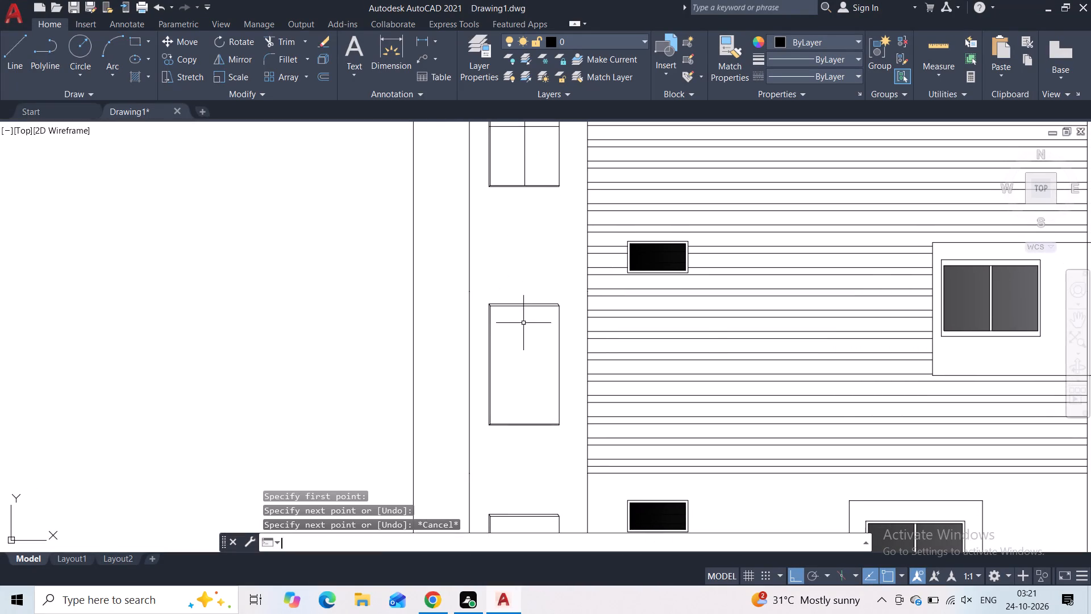
pyautogui.click(524, 310)
pyautogui.scroll(3, 528, 330)
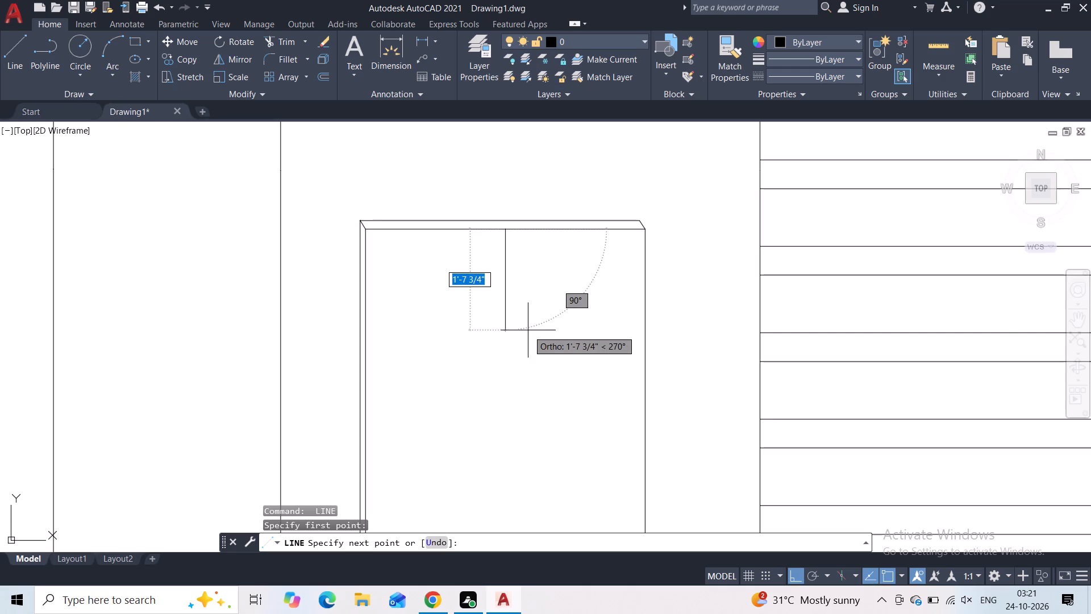
pyautogui.moveTo(526, 337); pyautogui.dragTo(512, 160, button='middle')
pyautogui.scroll(-3, 494, 253)
pyautogui.scroll(4, 497, 318)
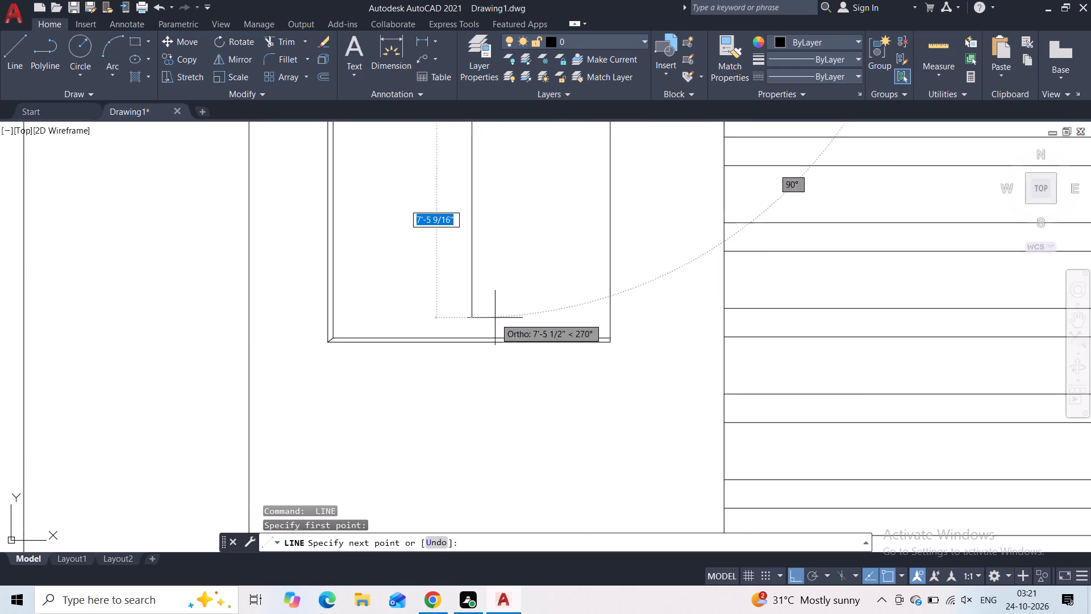
pyautogui.click(460, 347)
pyautogui.press('Escape')
# Draw horizontal lines from the centre line's midpoint to both side edges of the middle stair bay opening.
pyautogui.press('space')
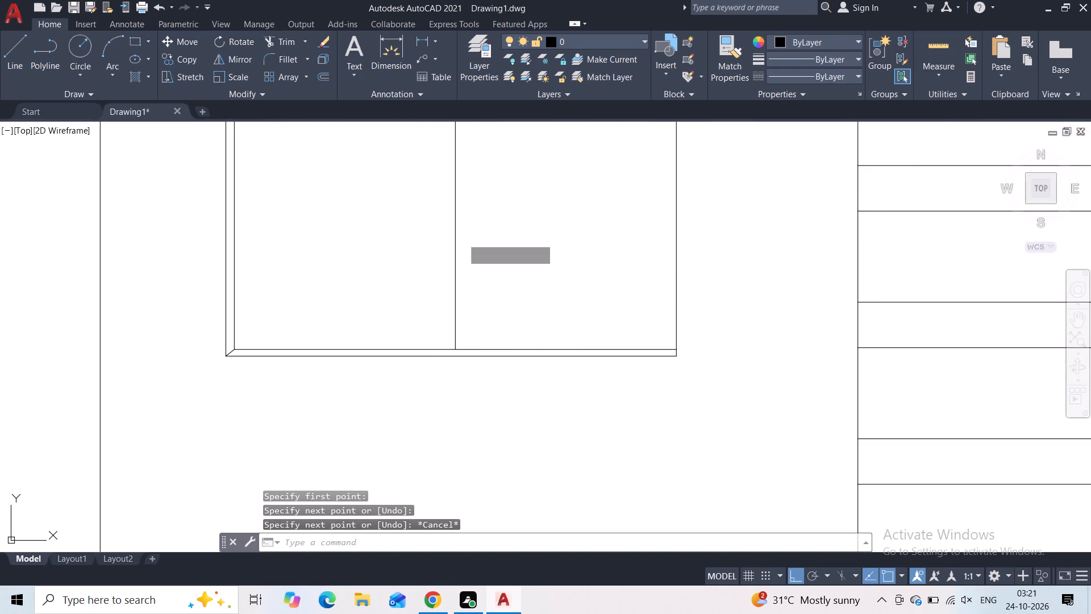
pyautogui.moveTo(463, 230); pyautogui.dragTo(434, 383, button='middle')
pyautogui.scroll(-2, 438, 307)
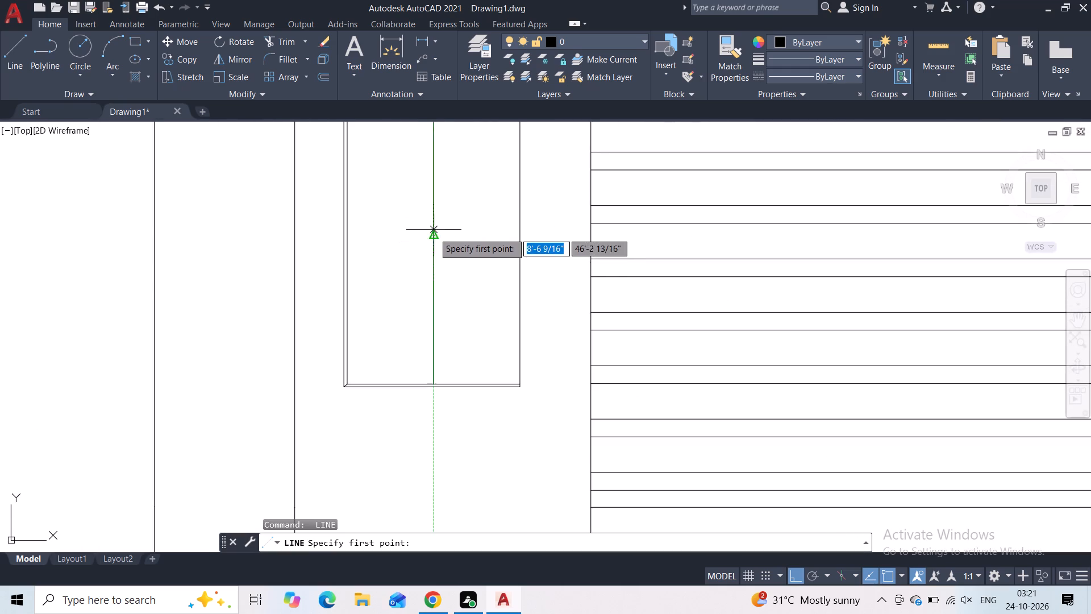
pyautogui.click(436, 241)
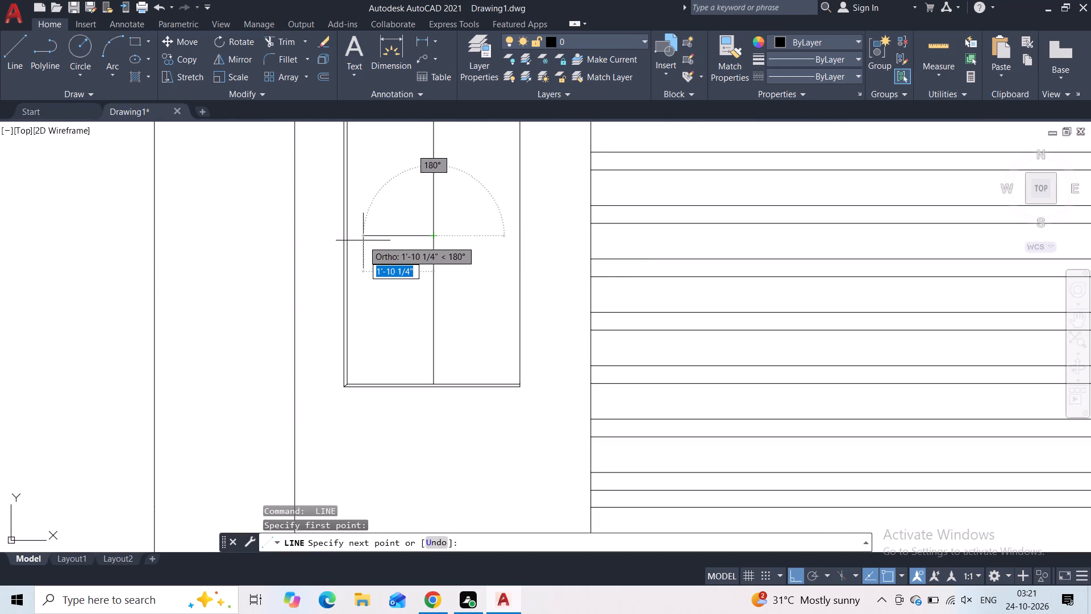
pyautogui.click(347, 236)
pyautogui.press('Escape')
pyautogui.press('space')
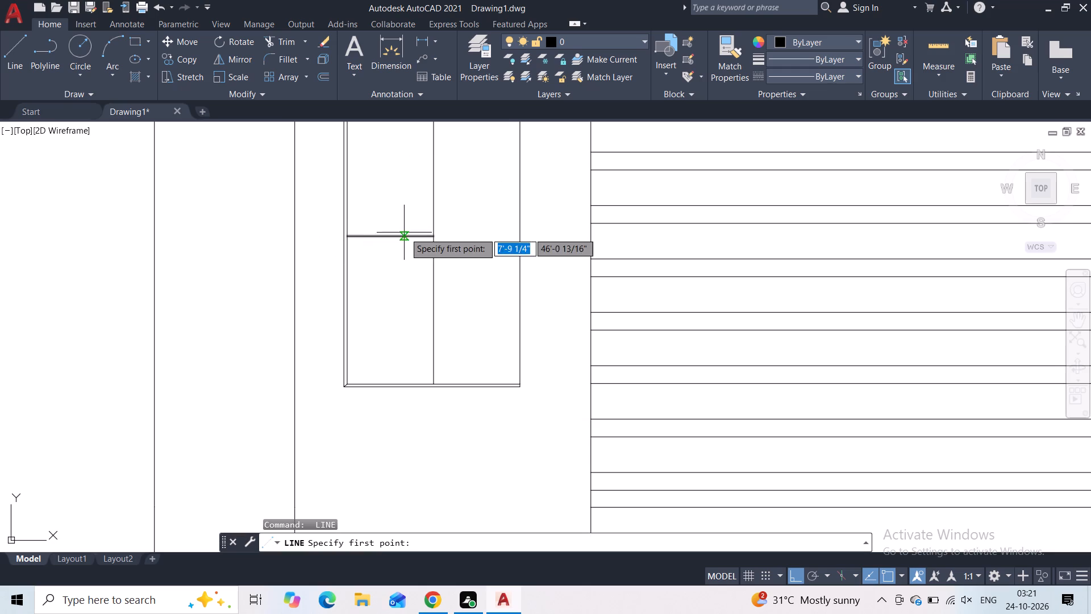
pyautogui.click(432, 239)
pyautogui.click(518, 238)
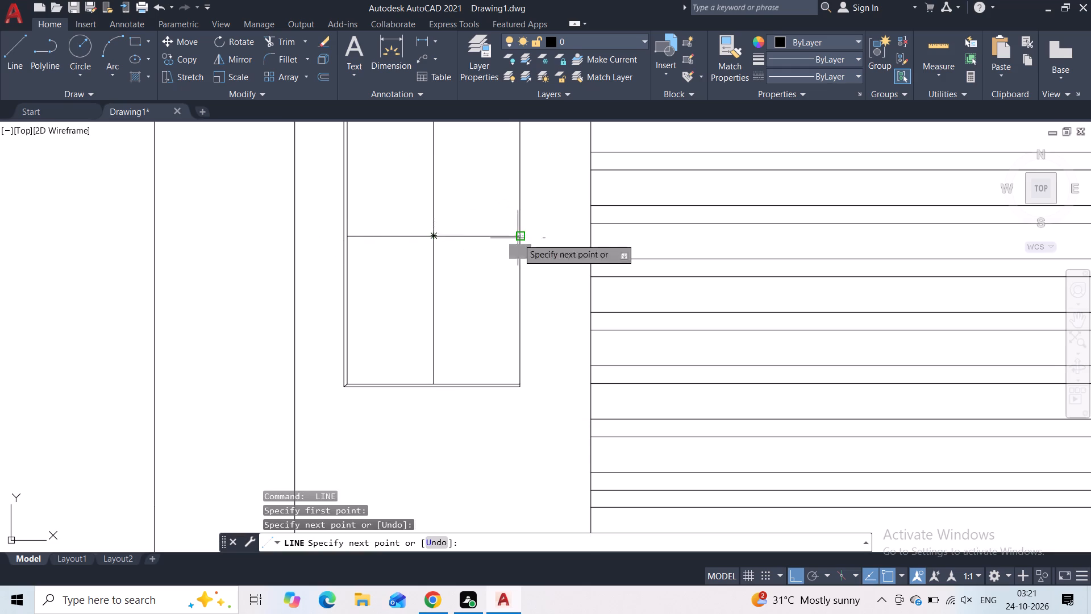
pyautogui.press('Escape')
# Draw a vertical centre line from the inner top edge to the inner bottom edge of the lowest stair bay opening.
pyautogui.scroll(-2, 463, 265)
pyautogui.moveTo(468, 358); pyautogui.dragTo(439, 202, button='middle')
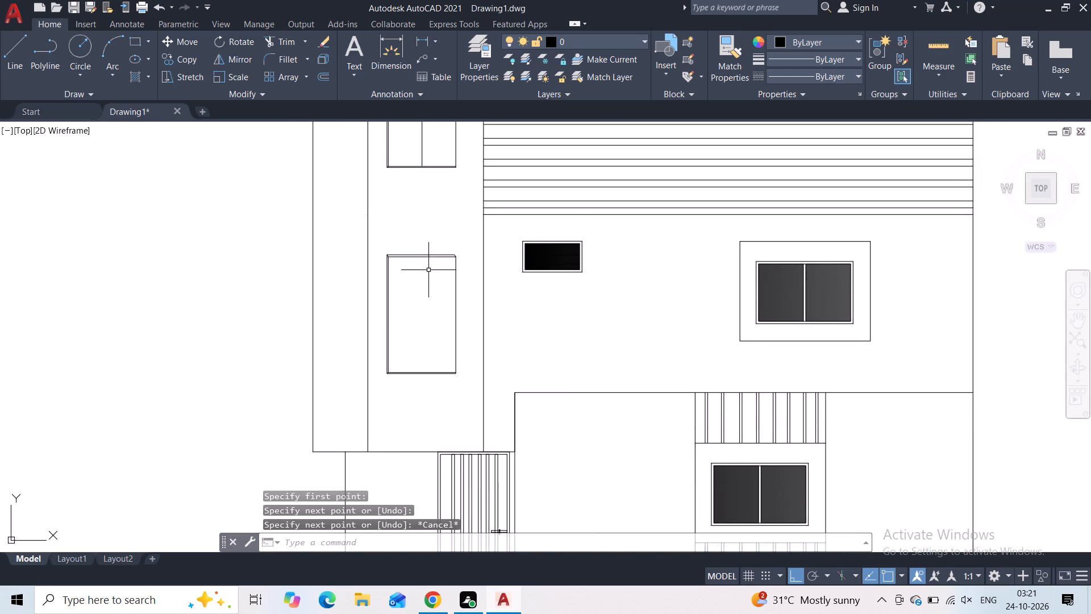
pyautogui.scroll(1, 418, 298)
pyautogui.press('space')
pyautogui.click(419, 235)
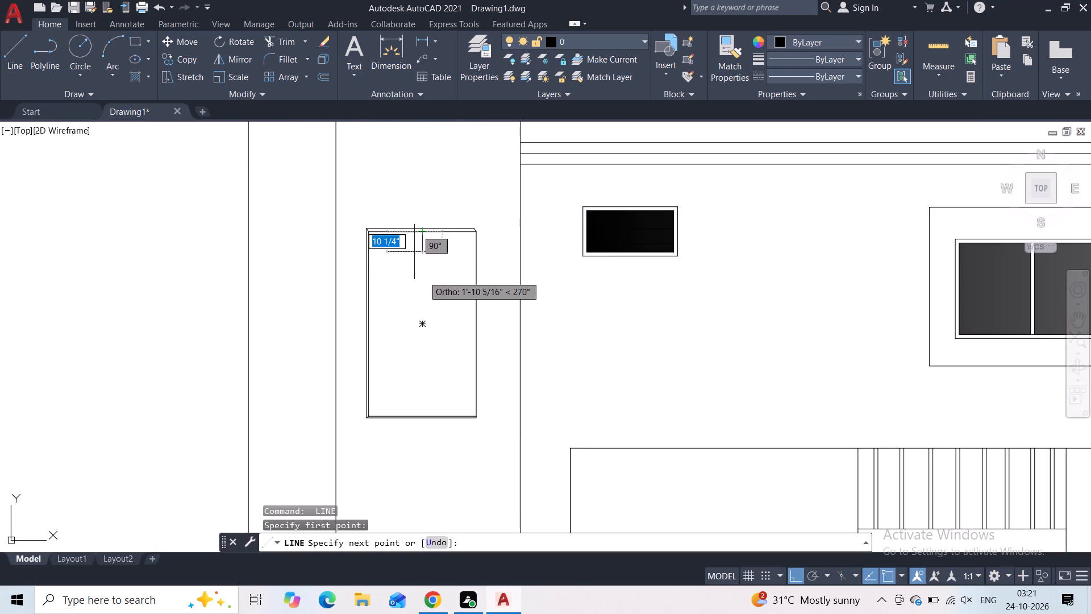
pyautogui.click(426, 414)
pyautogui.press('Escape')
# Draw horizontal lines from the centre line's midpoint to both side edges of the lowest stair bay opening.
pyautogui.press('space')
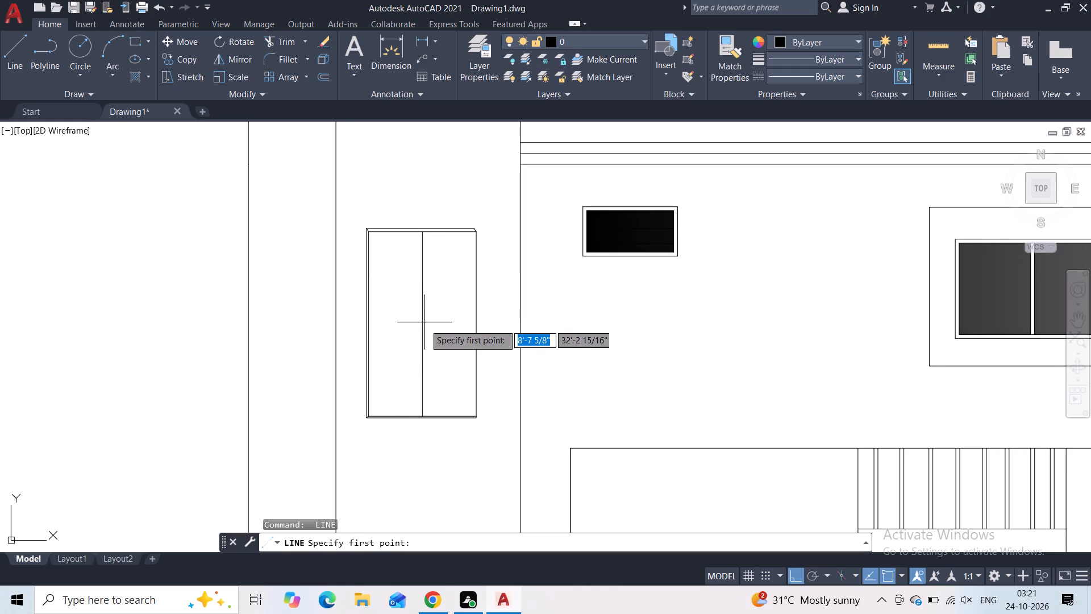
pyautogui.click(422, 328)
pyautogui.click(476, 327)
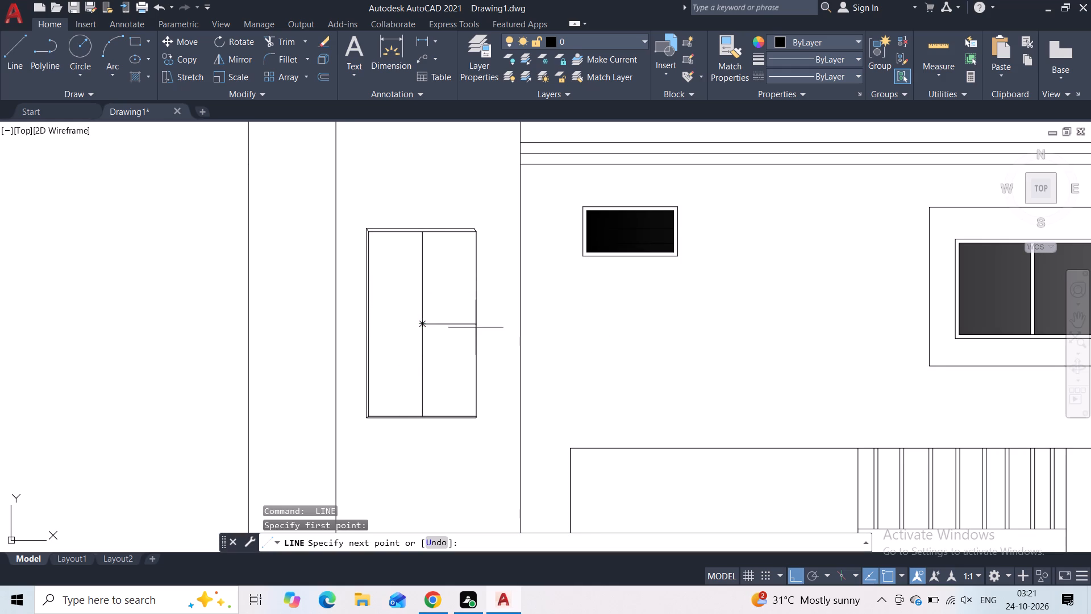
pyautogui.press('Escape')
pyautogui.press('space')
pyautogui.click(418, 326)
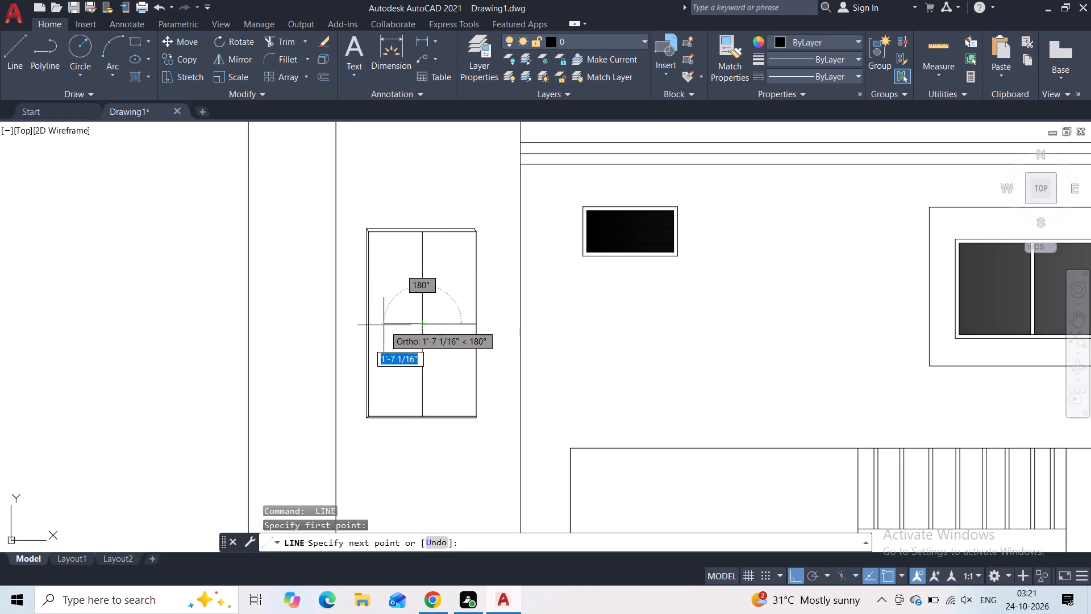
pyautogui.click(370, 326)
pyautogui.press('Escape')
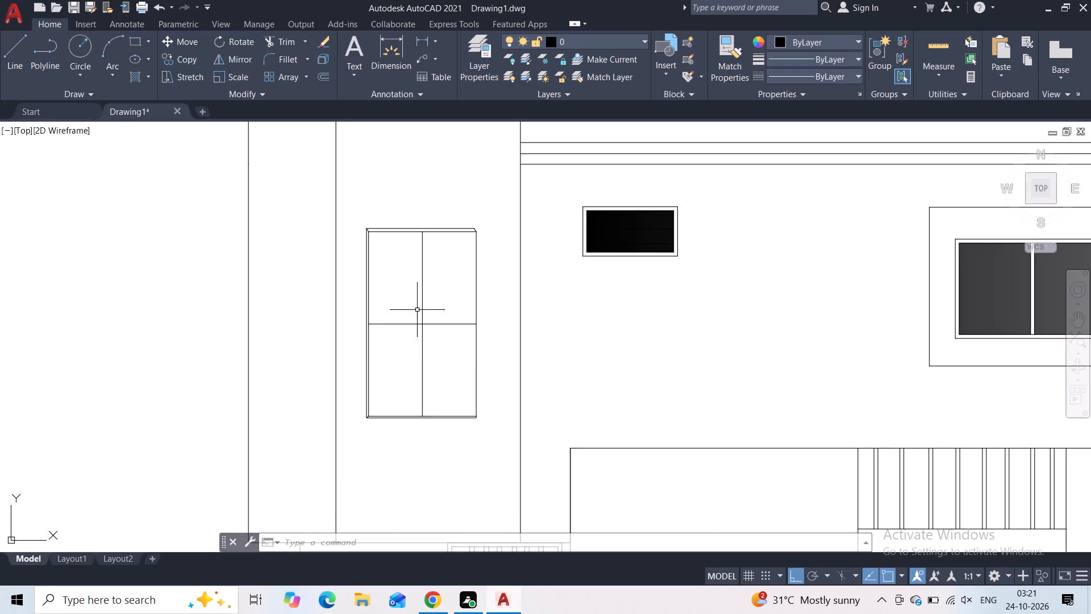
# Start a hatch with the Gradient type and fill the four panes of the lowest stair bay opening.
pyautogui.scroll(-1, 460, 363)
pyautogui.moveTo(451, 355); pyautogui.dragTo(373, 250, button='middle')
pyautogui.scroll(-2, 374, 250)
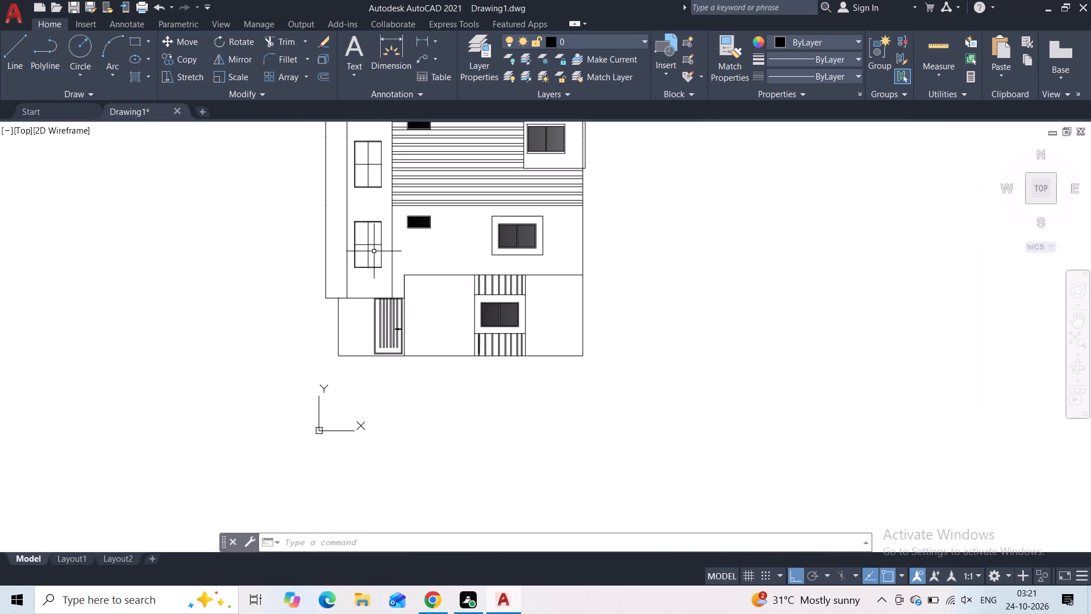
pyautogui.press('h')
pyautogui.click(361, 284)
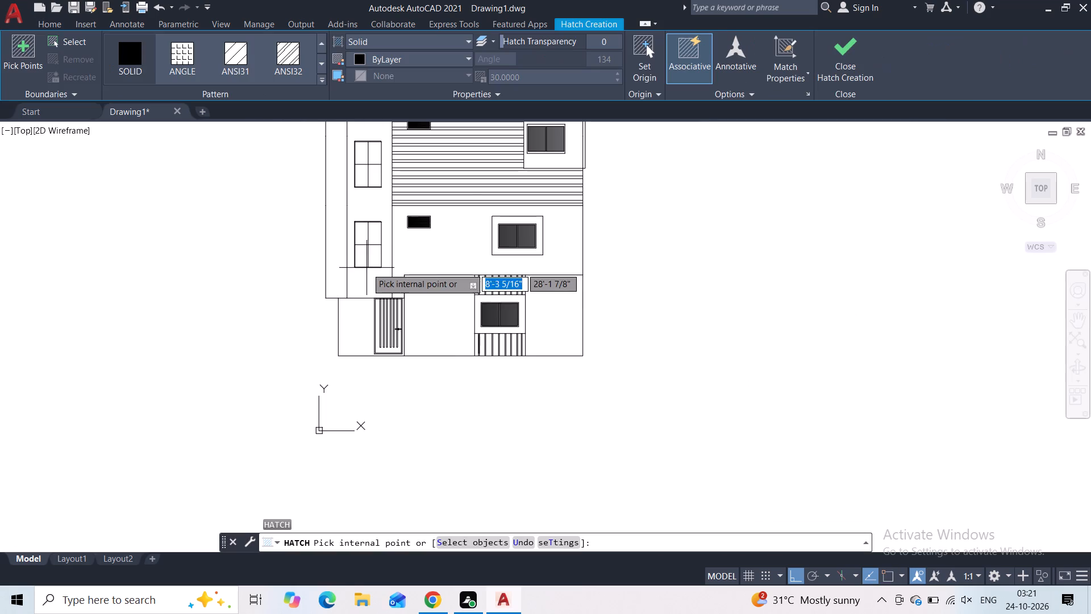
pyautogui.scroll(2, 367, 268)
pyautogui.click(374, 243)
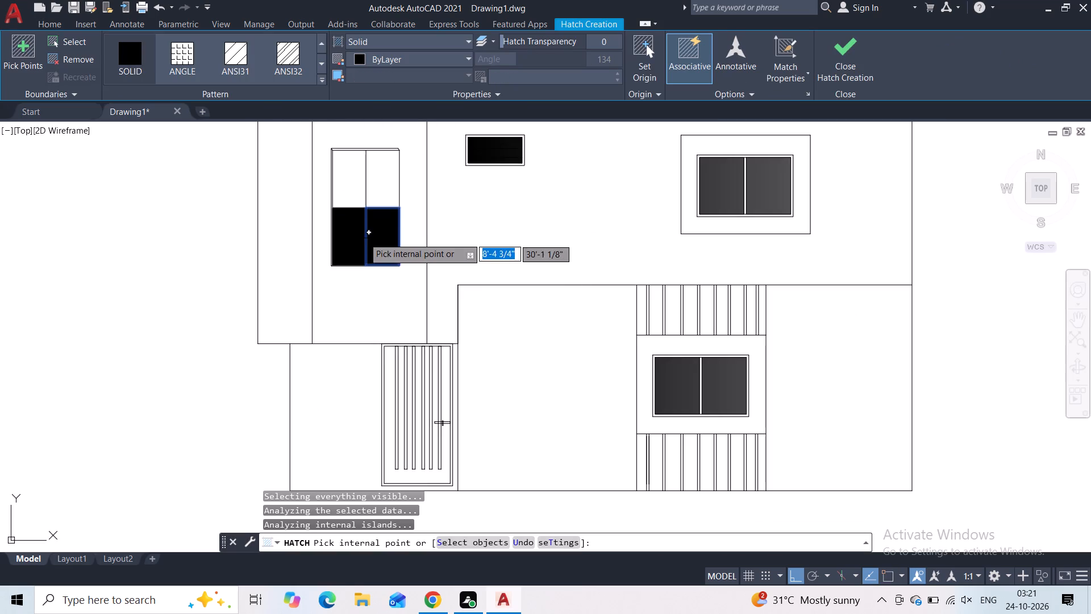
pyautogui.click(383, 39)
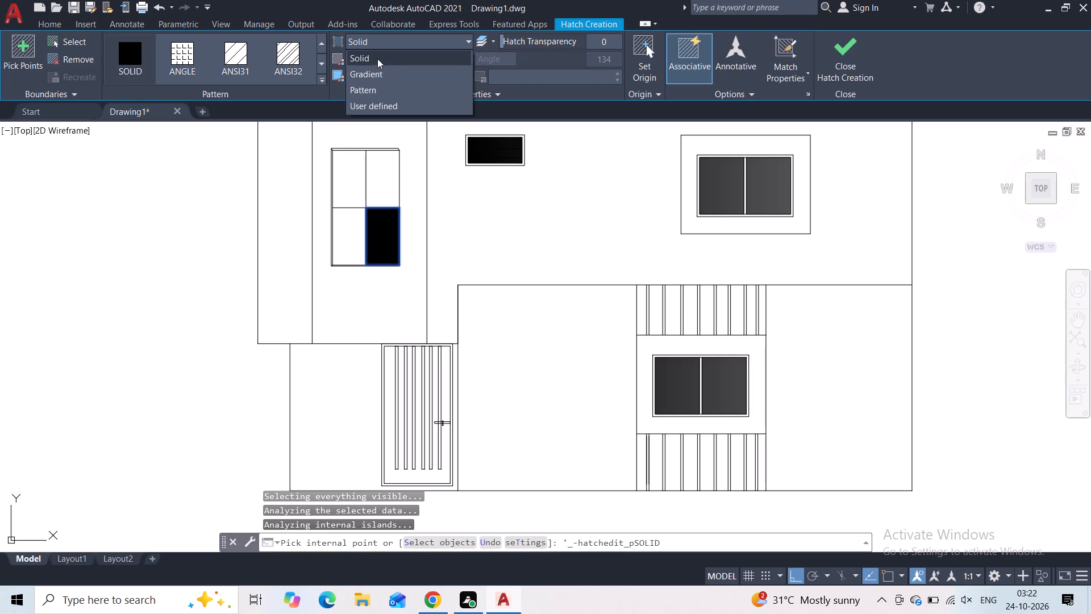
pyautogui.click(374, 70)
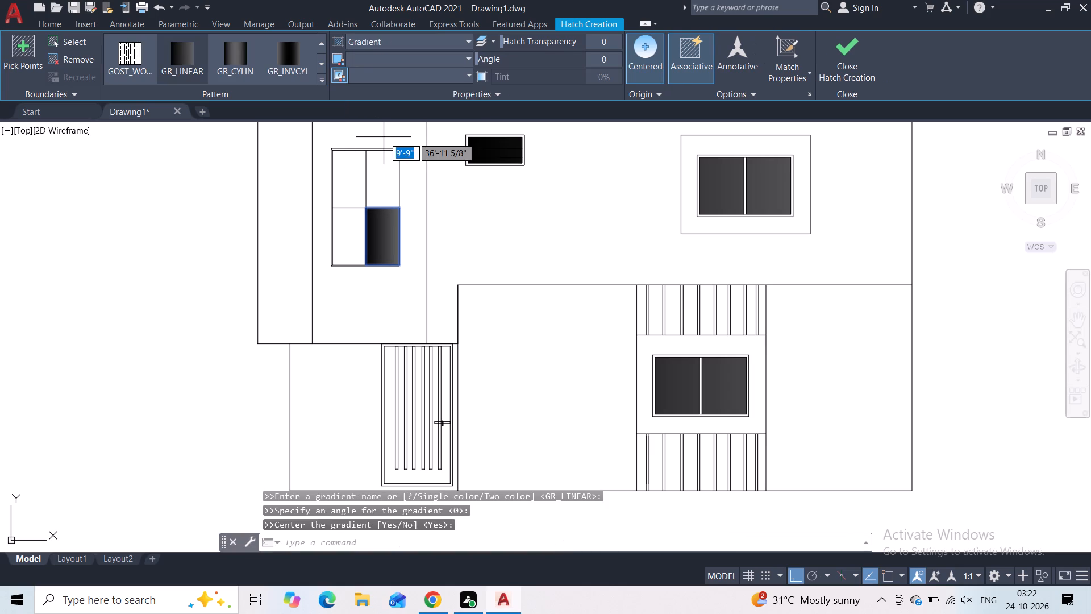
pyautogui.click(382, 171)
pyautogui.click(354, 176)
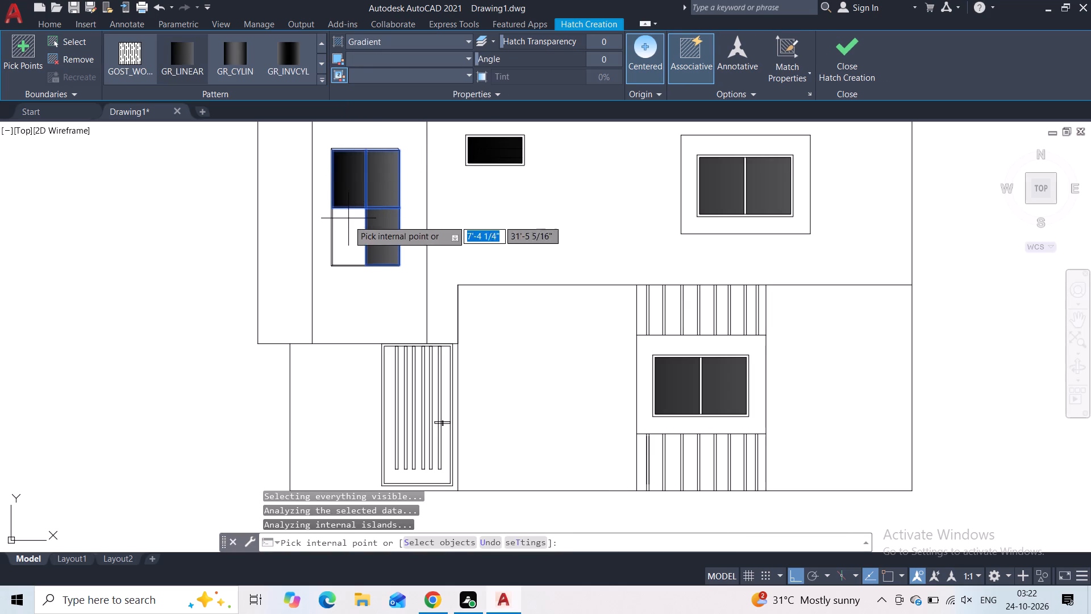
pyautogui.click(348, 220)
# Fill the four panes of the middle stair bay opening with the same gradient and finish the hatch.
pyautogui.moveTo(357, 195); pyautogui.dragTo(328, 328, button='middle')
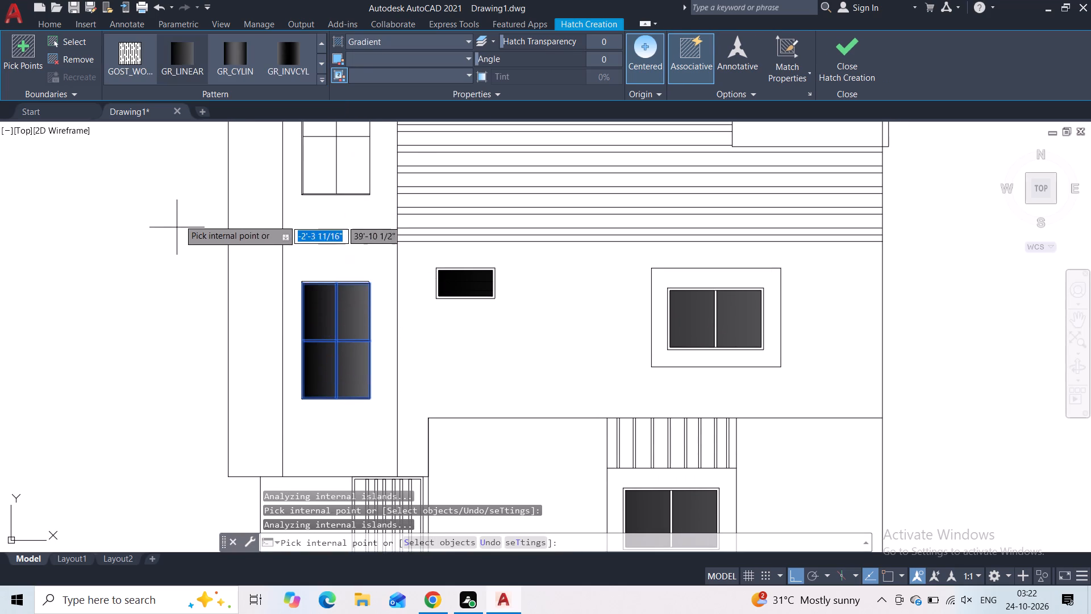
pyautogui.moveTo(179, 219); pyautogui.dragTo(157, 342, button='middle')
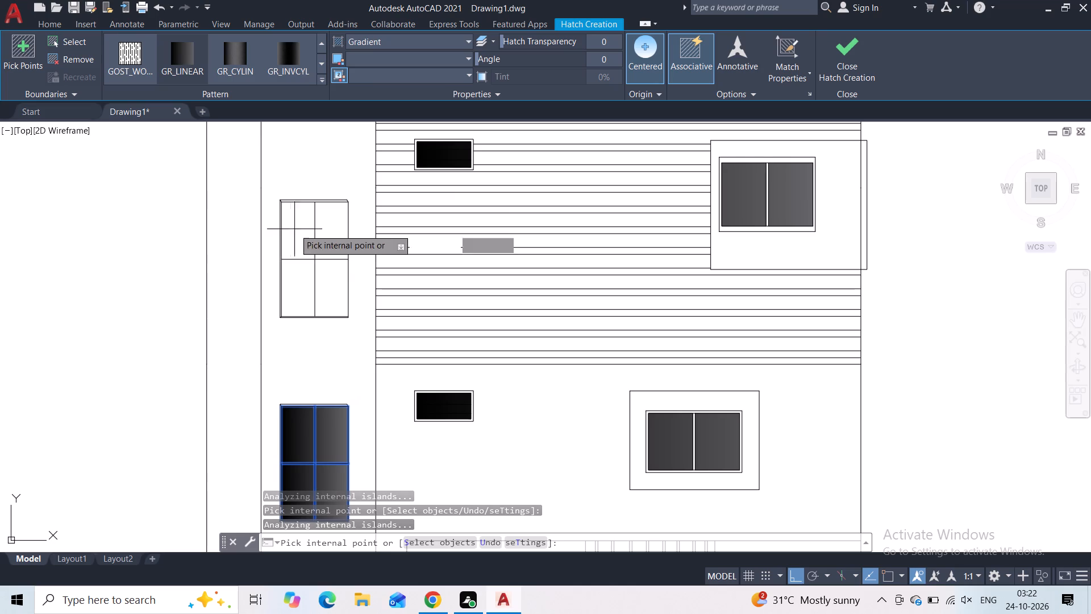
pyautogui.click(294, 229)
pyautogui.click(331, 227)
pyautogui.click(327, 272)
pyautogui.click(306, 276)
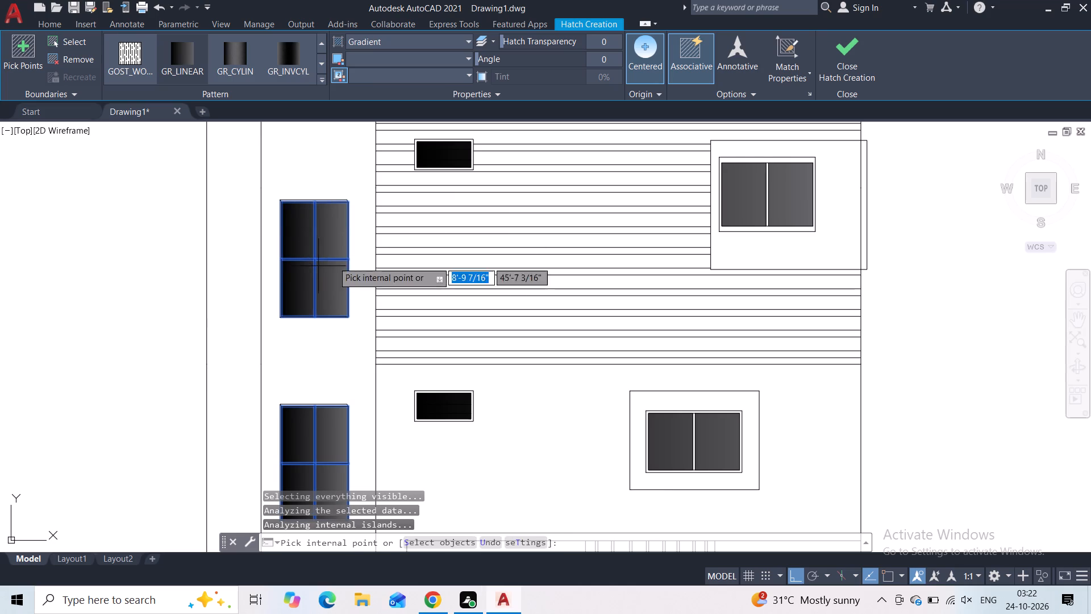
pyautogui.click(861, 68)
# Examine the whole elevation and the area around the building's base line.
pyautogui.scroll(-3, 909, 237)
pyautogui.moveTo(915, 206); pyautogui.dragTo(905, 214, button='middle')
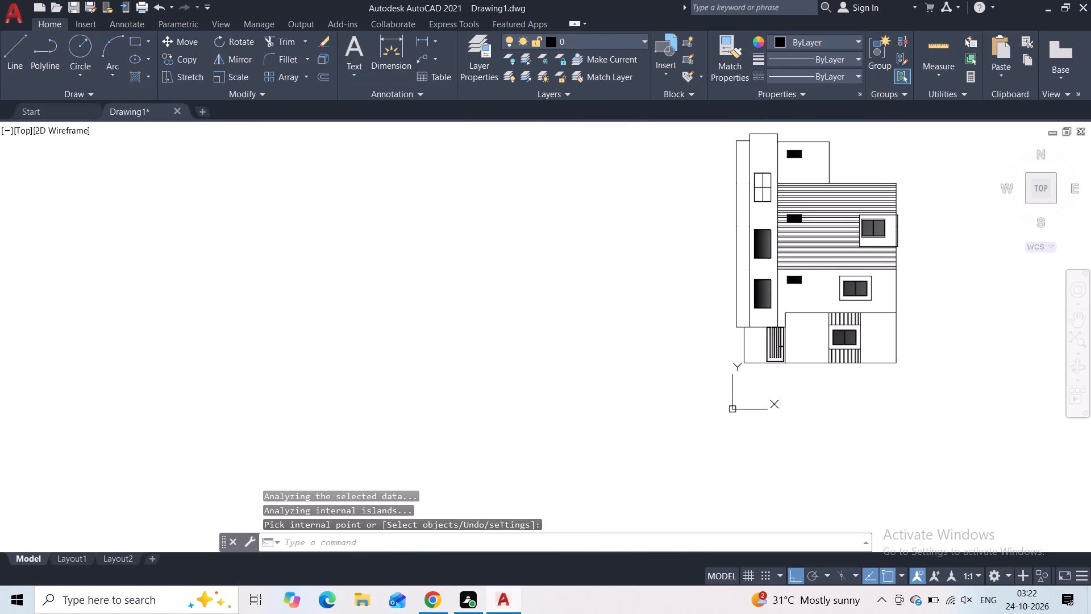
pyautogui.moveTo(905, 214); pyautogui.dragTo(814, 227, button='middle')
pyautogui.scroll(1, 788, 198)
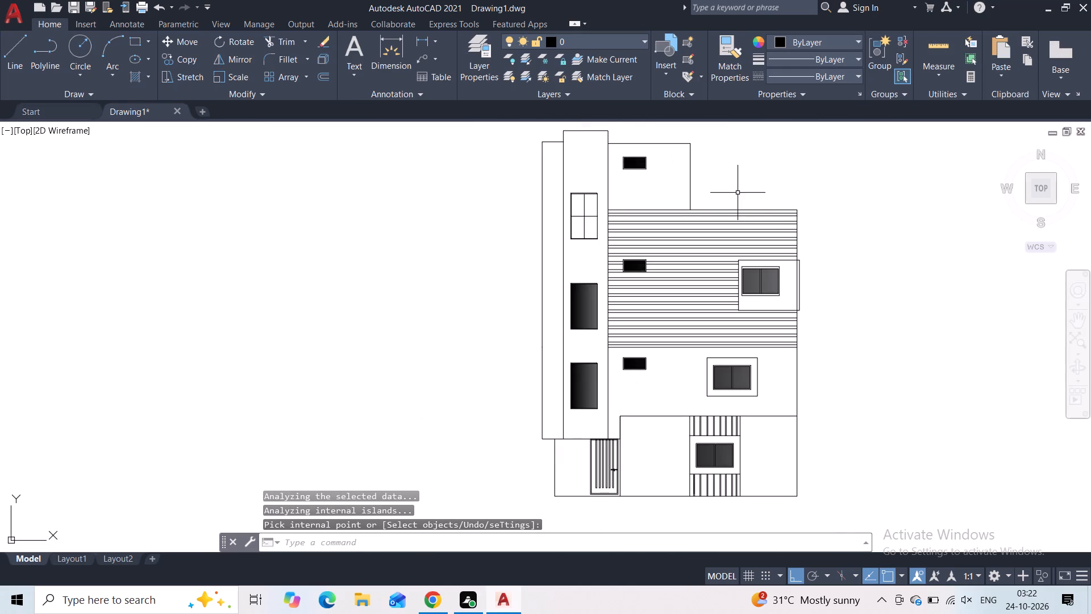
pyautogui.moveTo(809, 309); pyautogui.dragTo(704, 197, button='middle')
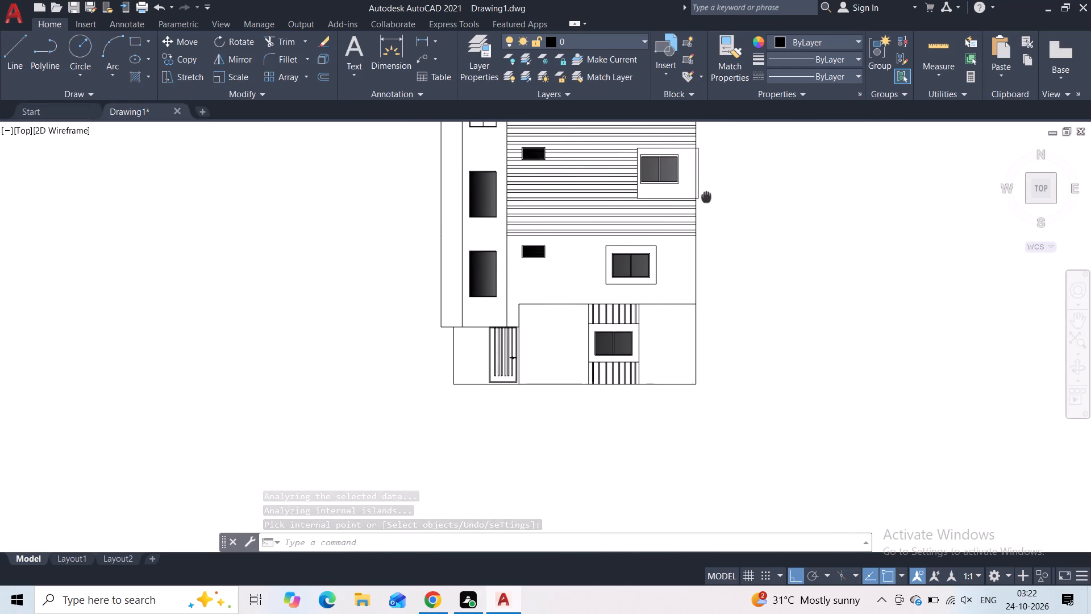
pyautogui.moveTo(704, 197); pyautogui.dragTo(659, 182, button='middle')
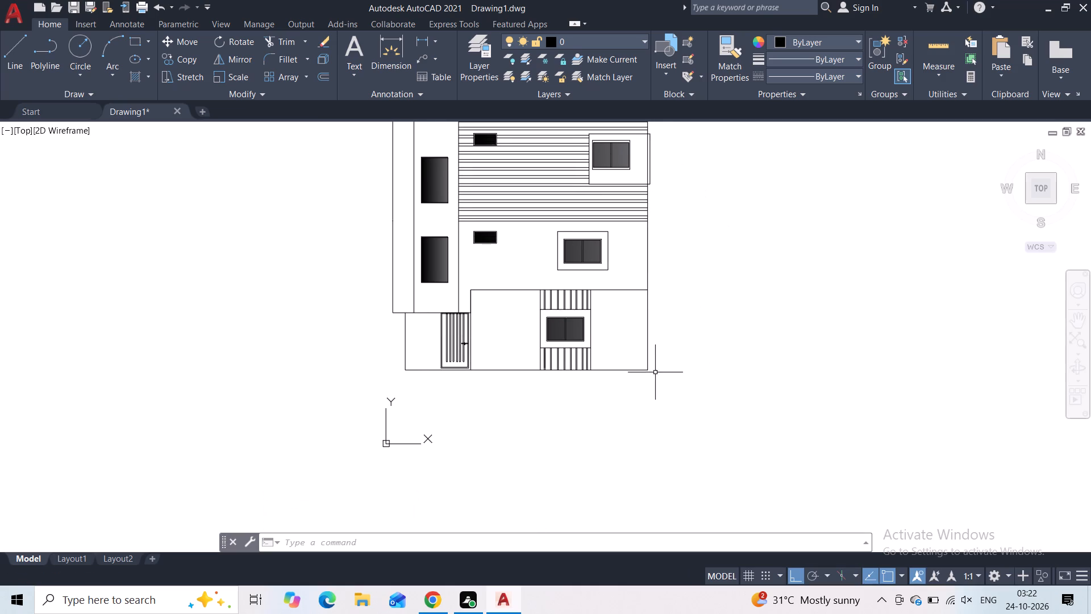
pyautogui.moveTo(653, 468); pyautogui.dragTo(644, 450, button='middle')
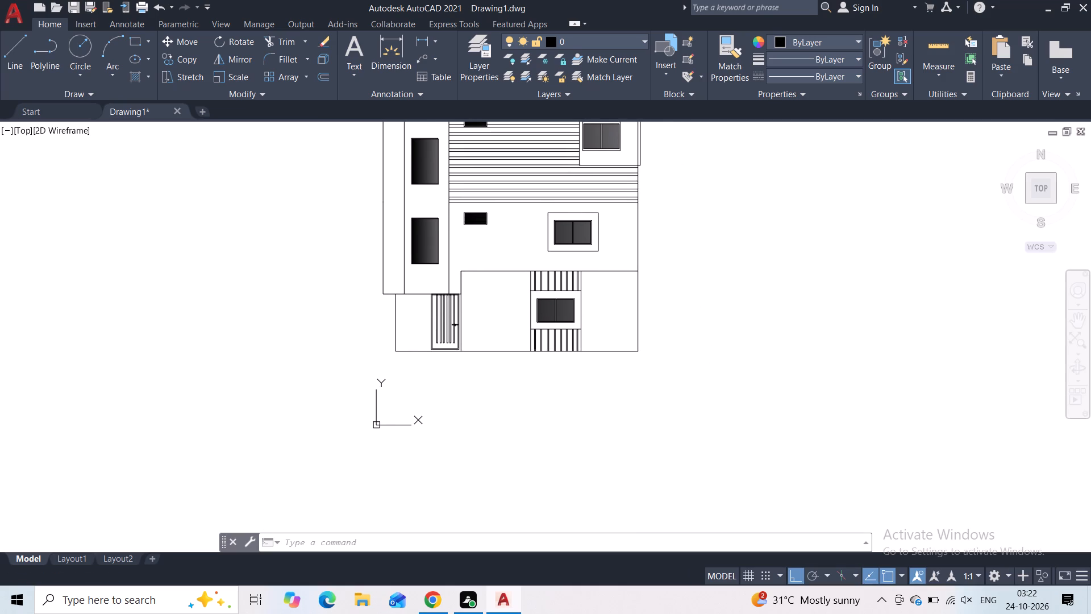
pyautogui.moveTo(644, 450); pyautogui.dragTo(648, 388, button='middle')
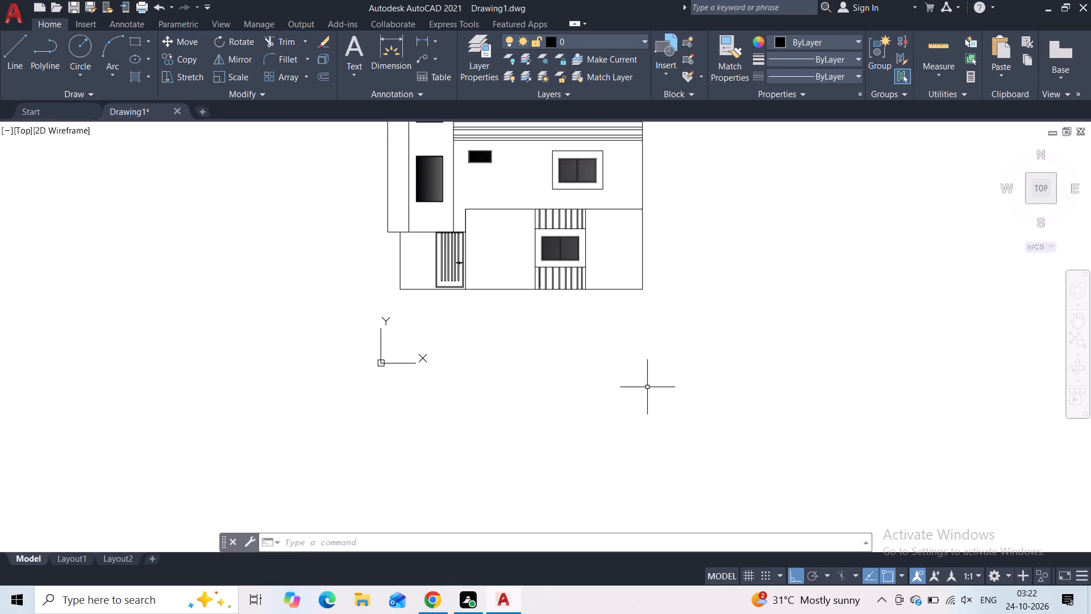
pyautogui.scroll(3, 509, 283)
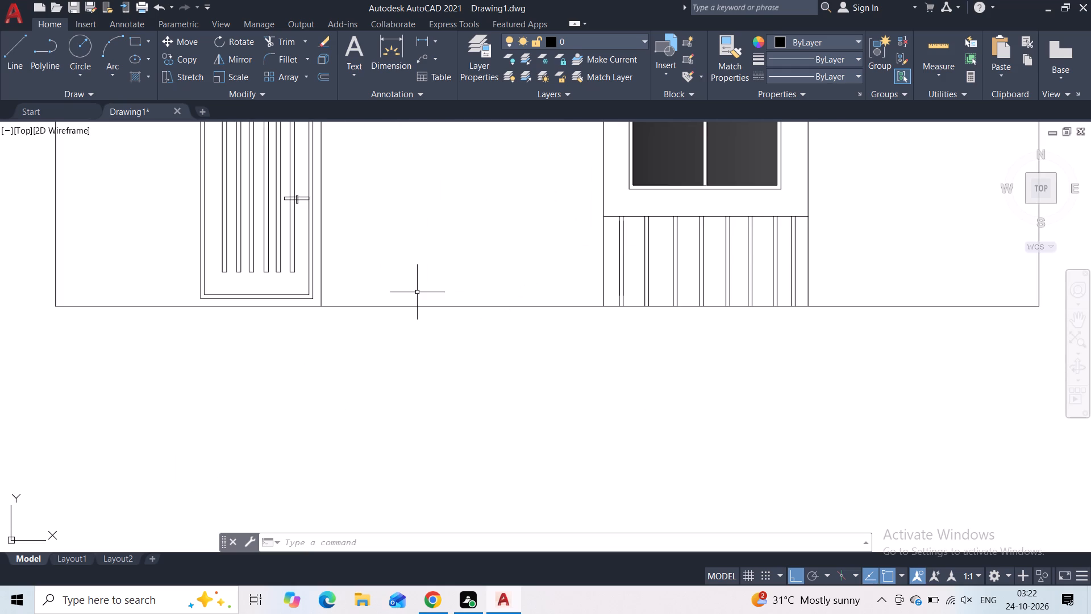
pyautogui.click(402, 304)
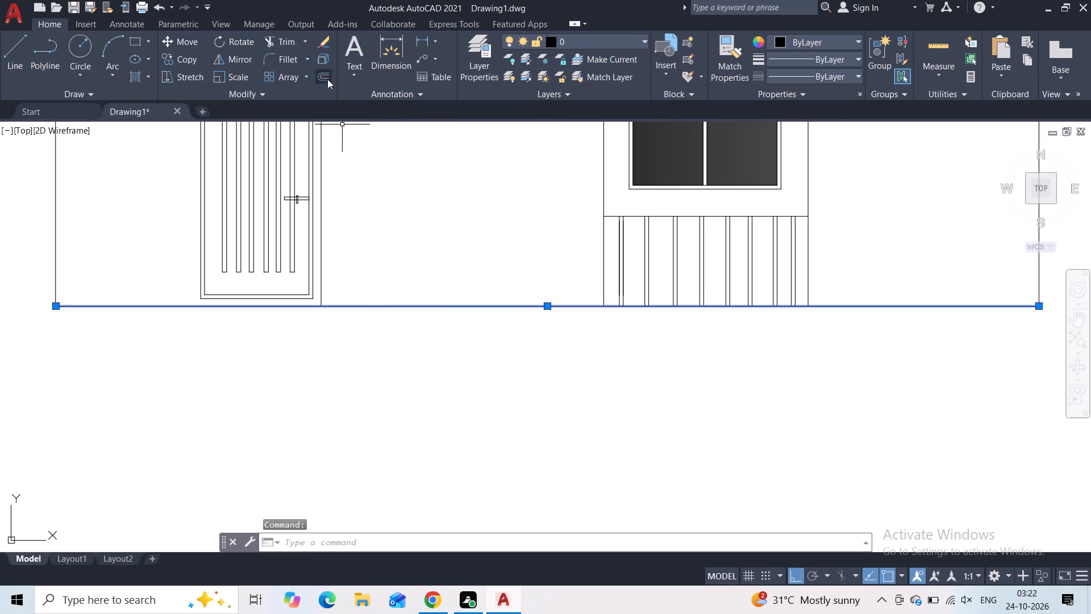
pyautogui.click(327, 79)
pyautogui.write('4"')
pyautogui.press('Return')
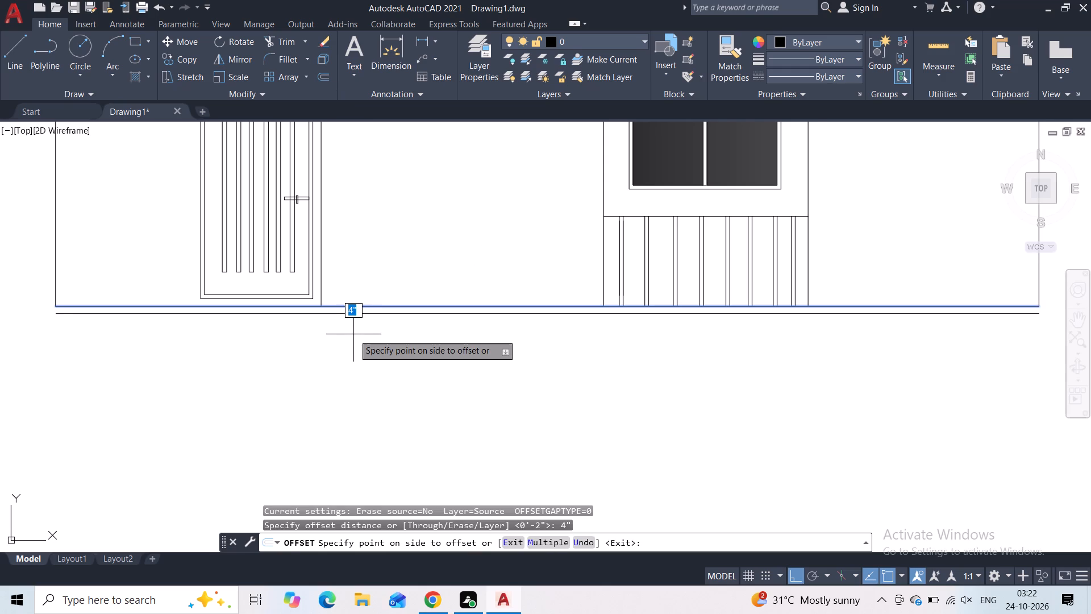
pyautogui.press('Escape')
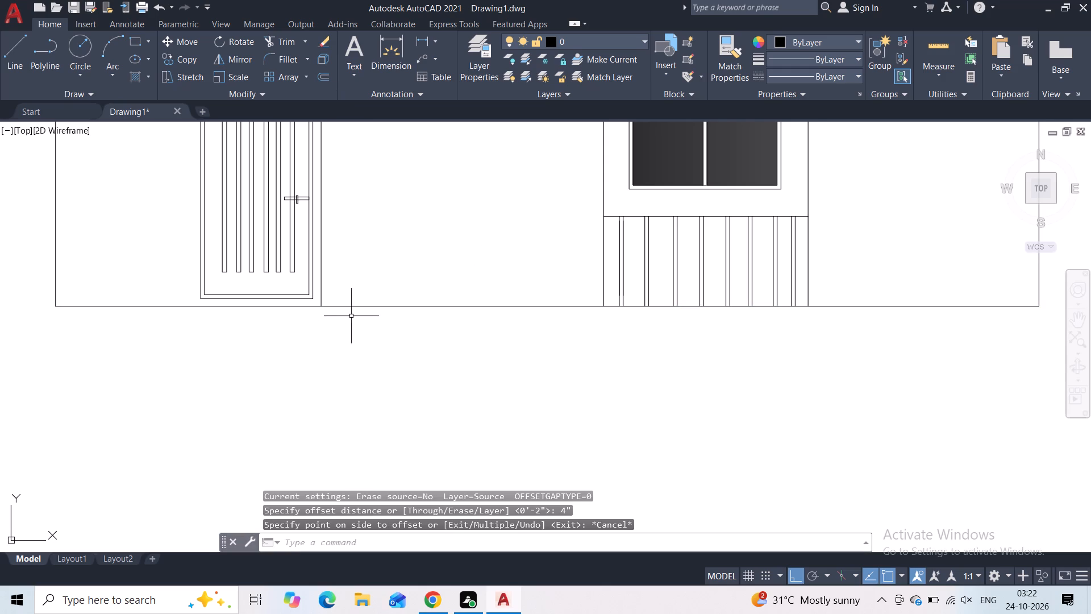
# Offset the building's base line 9" downwards.
pyautogui.click(360, 307)
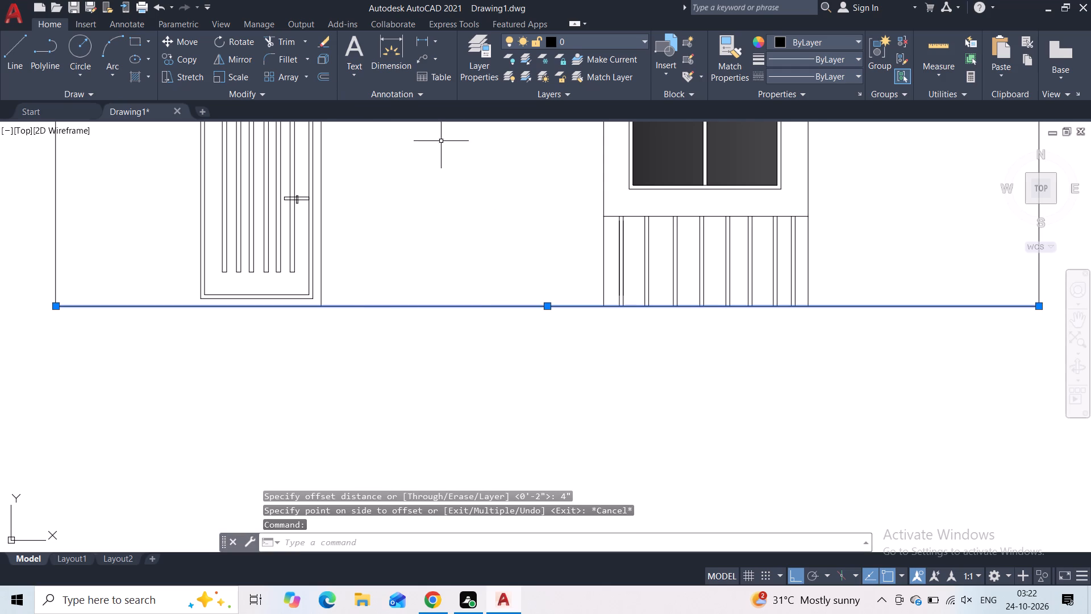
pyautogui.click(326, 81)
pyautogui.press('9')
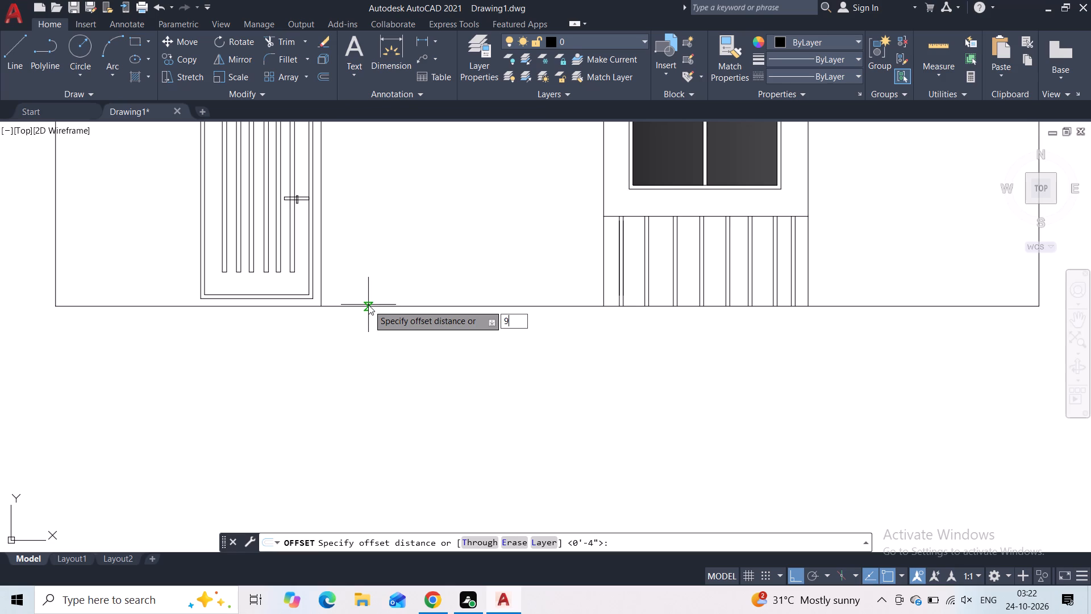
pyautogui.hotkey('shift', '"')
pyautogui.press('Return')
pyautogui.click(334, 450)
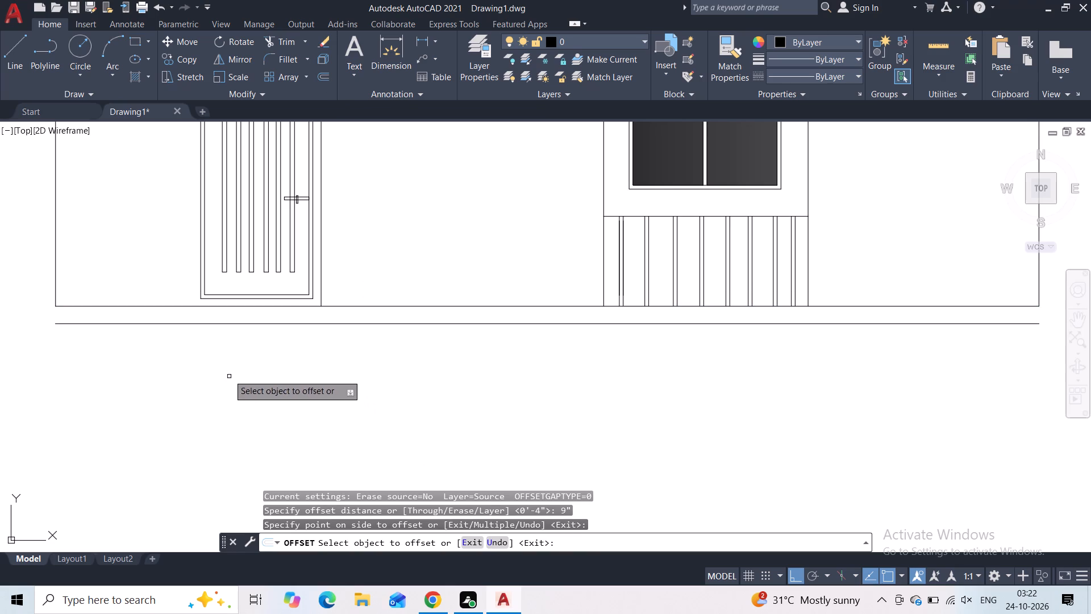
pyautogui.press('Escape')
# Close both ends of the base strip with short vertical lines joining the building's base line to its offset copy.
pyautogui.click(2, 55)
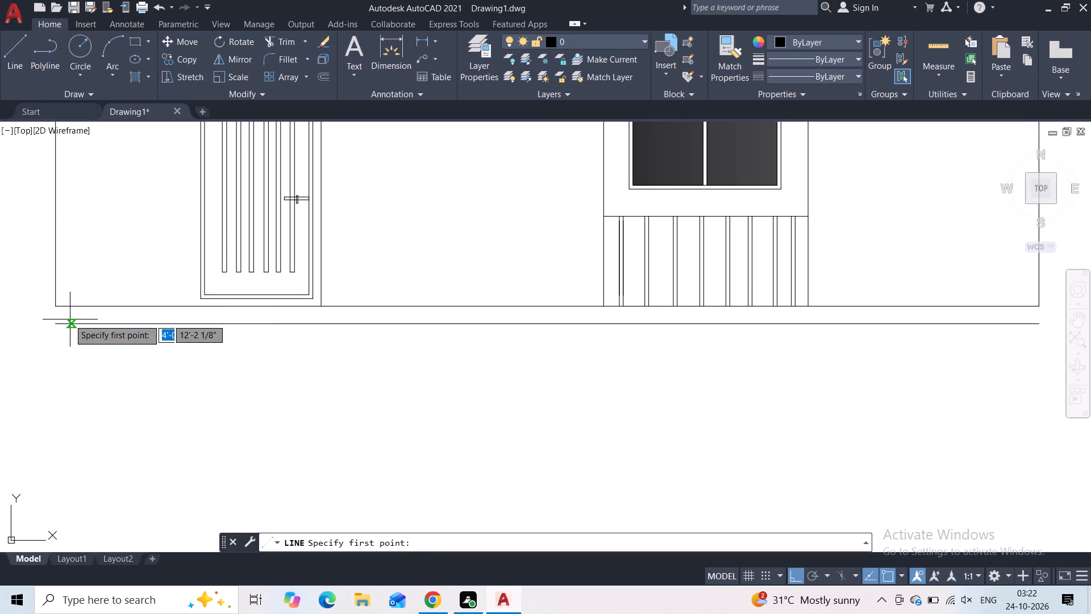
pyautogui.click(57, 307)
pyautogui.click(57, 321)
pyautogui.press('Escape')
pyautogui.scroll(-1, 238, 319)
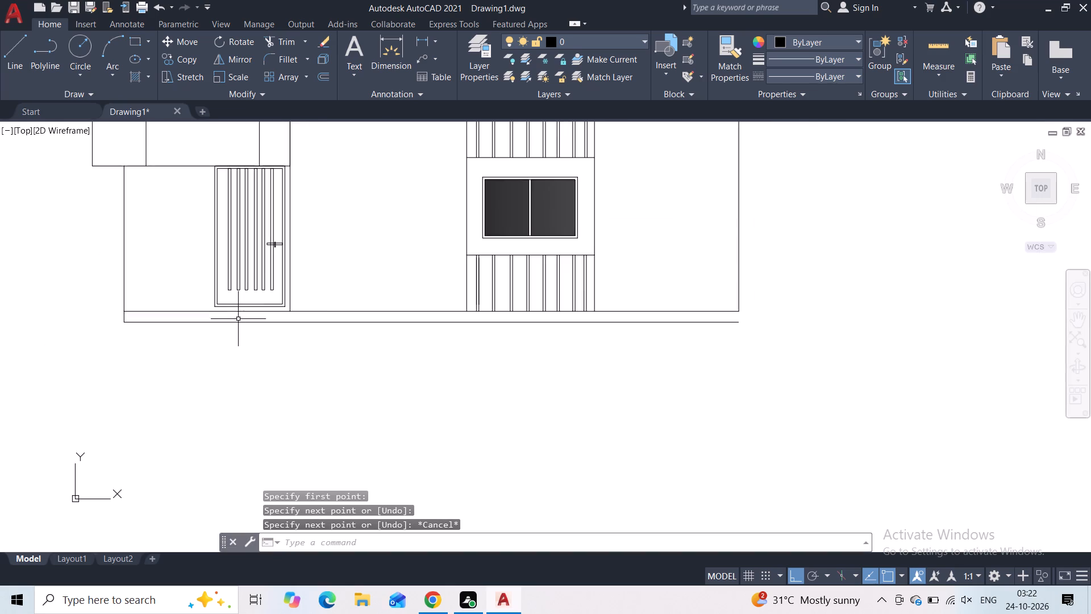
pyautogui.moveTo(413, 349); pyautogui.dragTo(93, 351, button='middle')
pyautogui.scroll(3, 340, 322)
pyautogui.press('space')
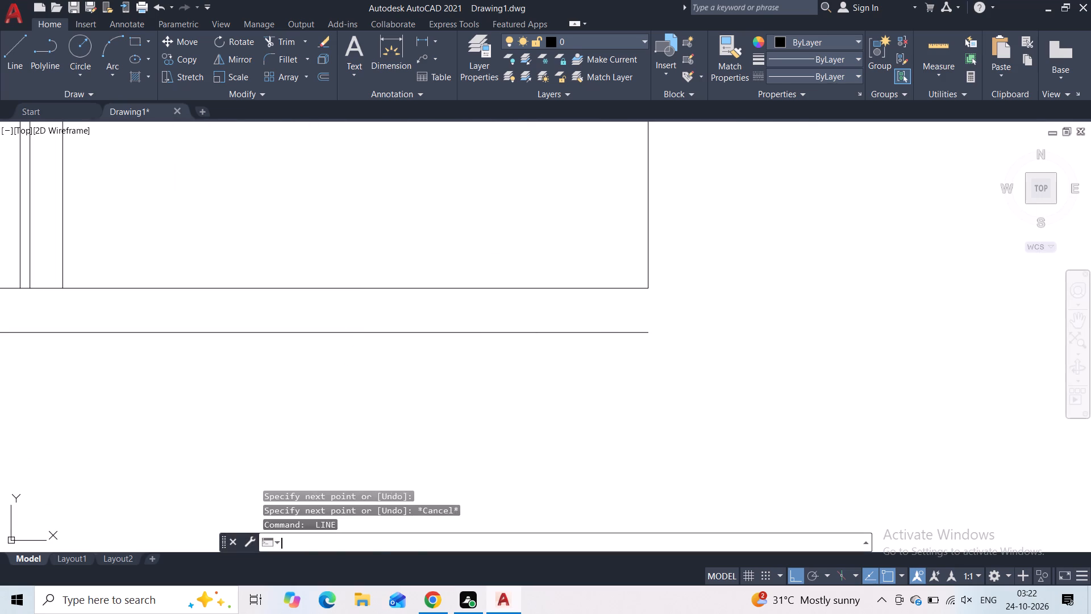
pyautogui.click(647, 289)
pyautogui.click(649, 333)
pyautogui.press('Escape')
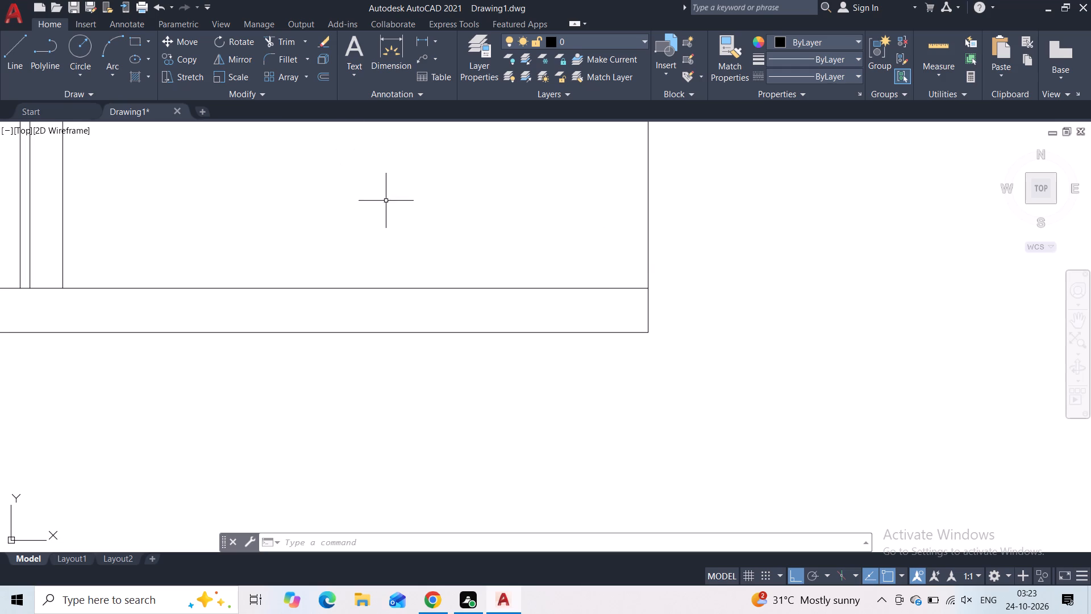
# Draw a short line from the door frame's outer lower-left corner down to the building's base line.
pyautogui.scroll(-3, 368, 237)
pyautogui.moveTo(351, 193); pyautogui.dragTo(340, 271, button='middle')
pyautogui.moveTo(347, 292); pyautogui.dragTo(778, 254, button='middle')
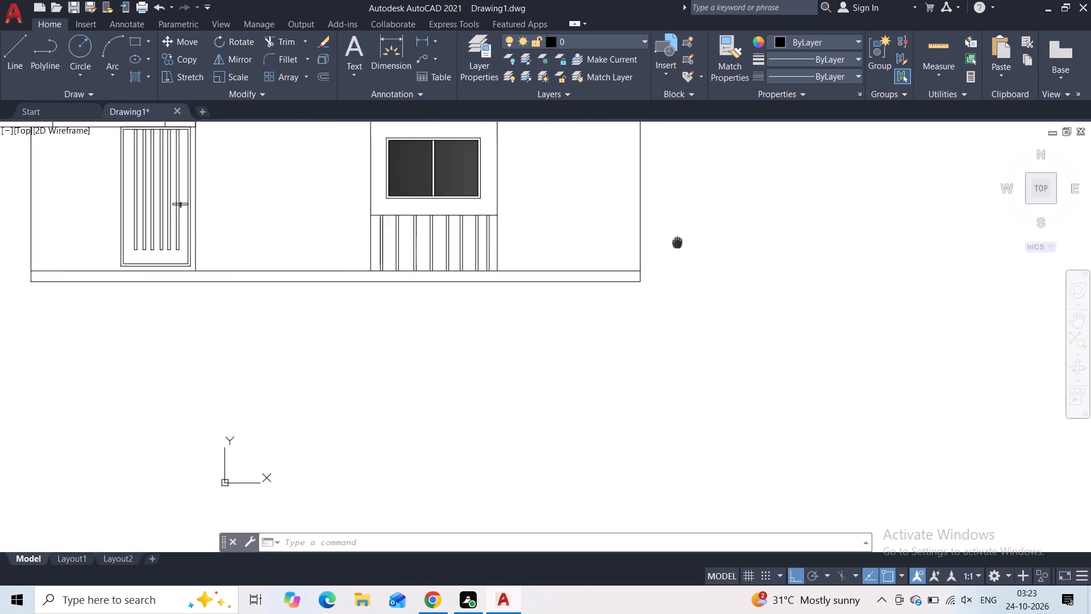
pyautogui.moveTo(778, 254); pyautogui.dragTo(787, 254, button='middle')
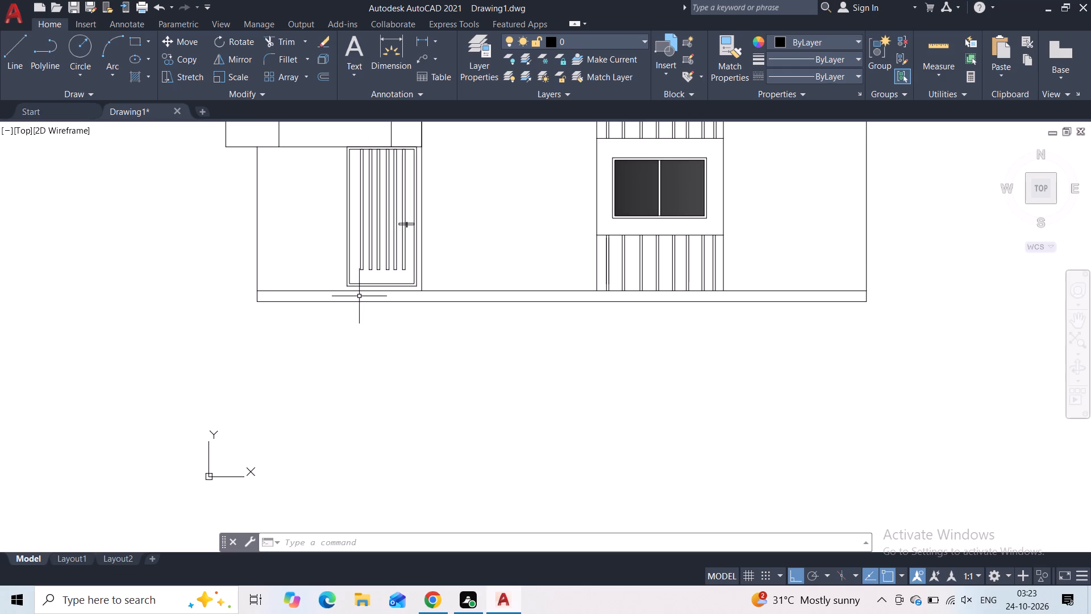
pyautogui.scroll(3, 340, 266)
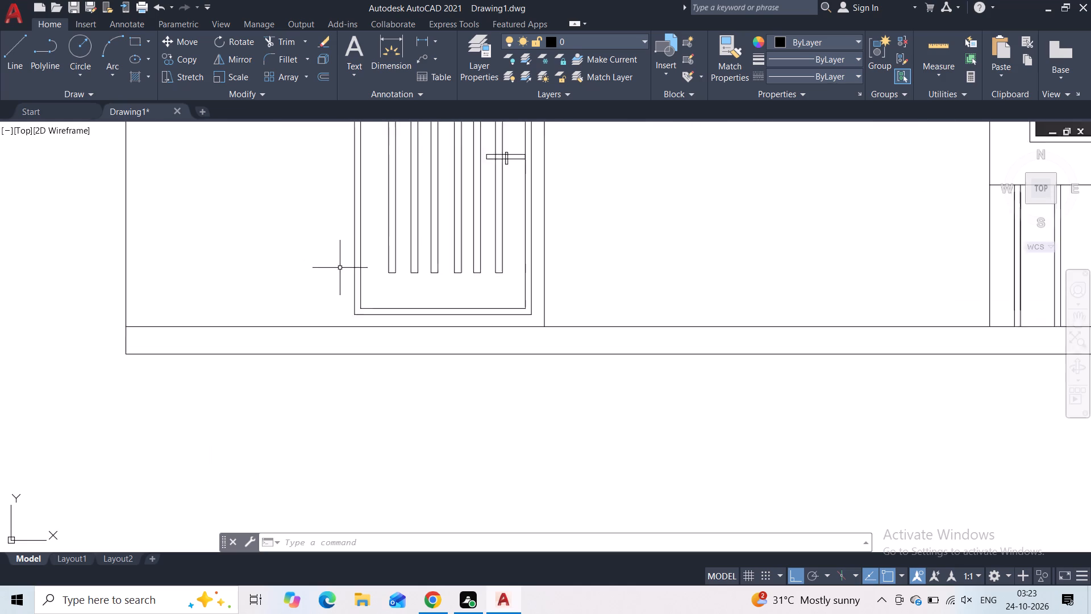
pyautogui.press('space')
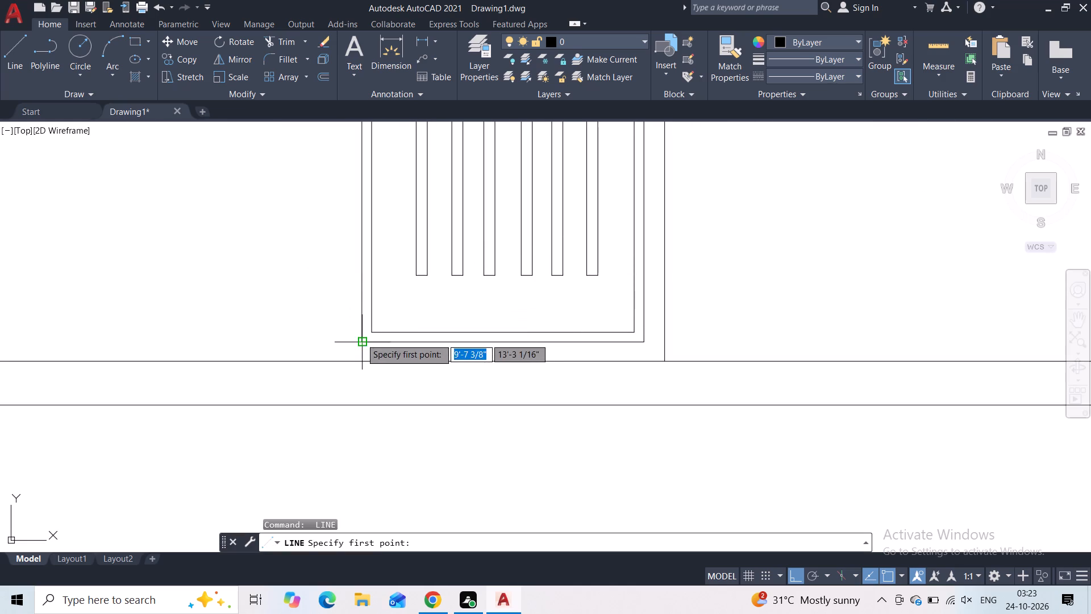
pyautogui.click(361, 338)
pyautogui.click(360, 348)
pyautogui.press('Escape')
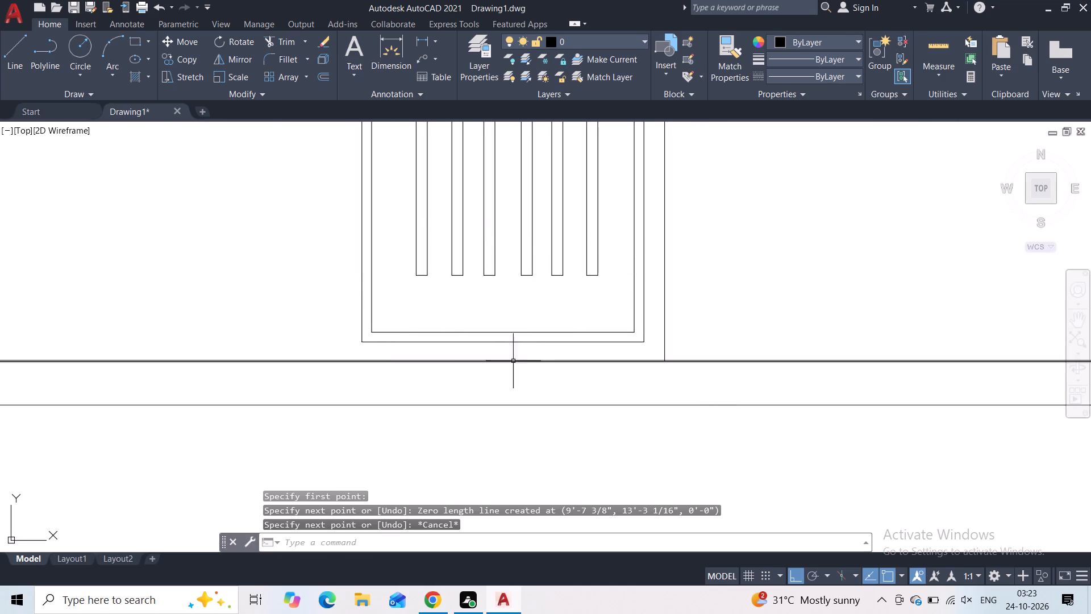
pyautogui.scroll(3, 367, 346)
pyautogui.press('space')
pyautogui.click(337, 330)
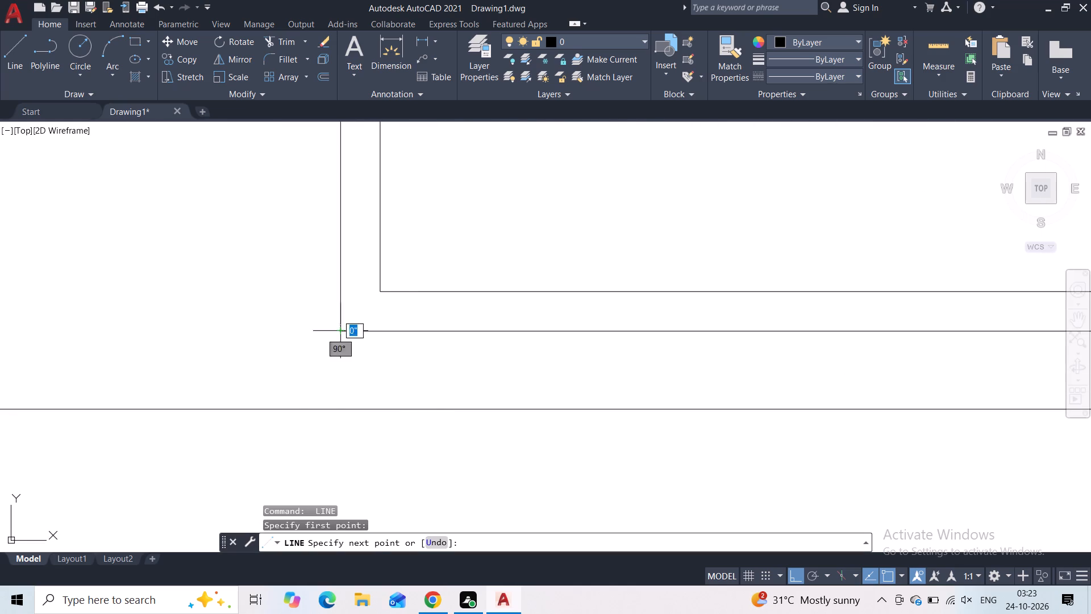
pyautogui.click(332, 408)
pyautogui.press('Escape')
# Stretch the lower end of that short line along the base line so it runs vertically below the frame corner.
pyautogui.click(342, 387)
pyautogui.click(332, 387)
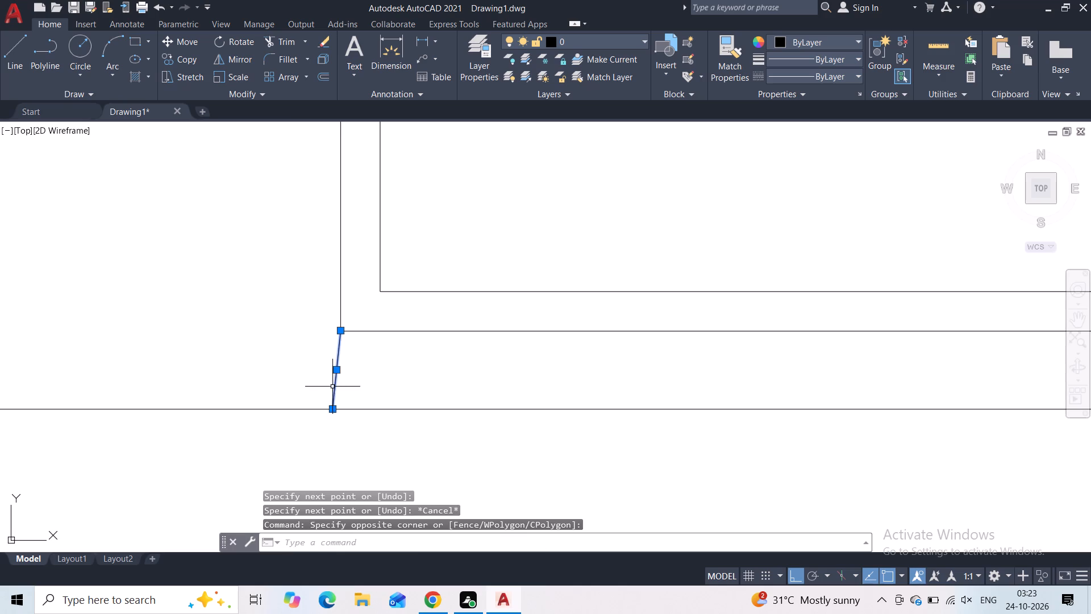
pyautogui.click(335, 407)
pyautogui.click(338, 407)
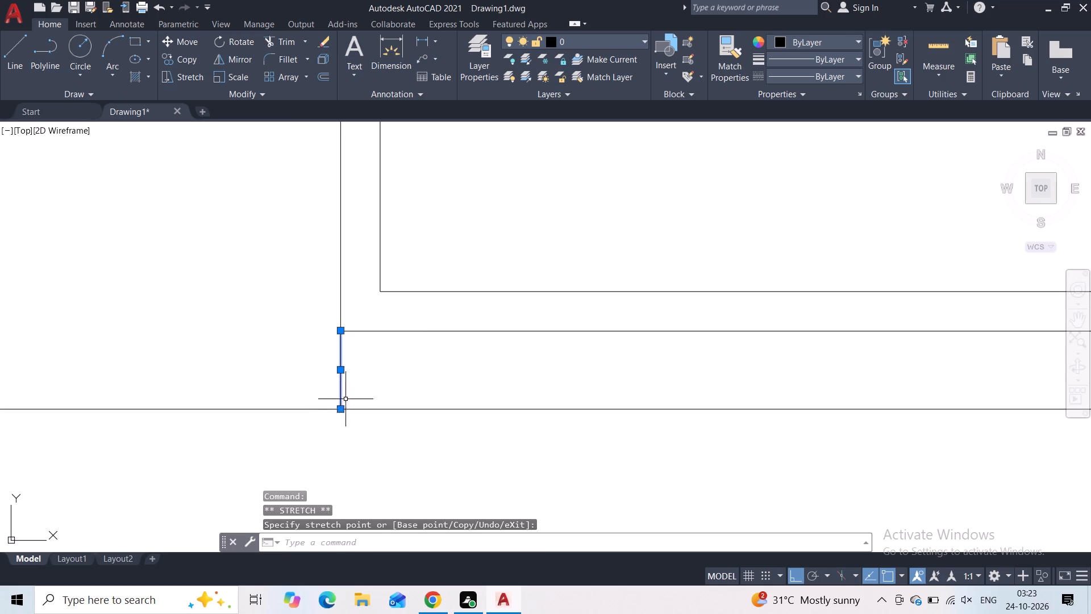
pyautogui.press('Escape')
# Draw a vertical line of about 3 15/16" from the door frame's outer lower-right corner to the building's base line.
pyautogui.moveTo(370, 412); pyautogui.dragTo(358, 403, button='middle')
pyautogui.scroll(-5, 370, 390)
pyautogui.press('space')
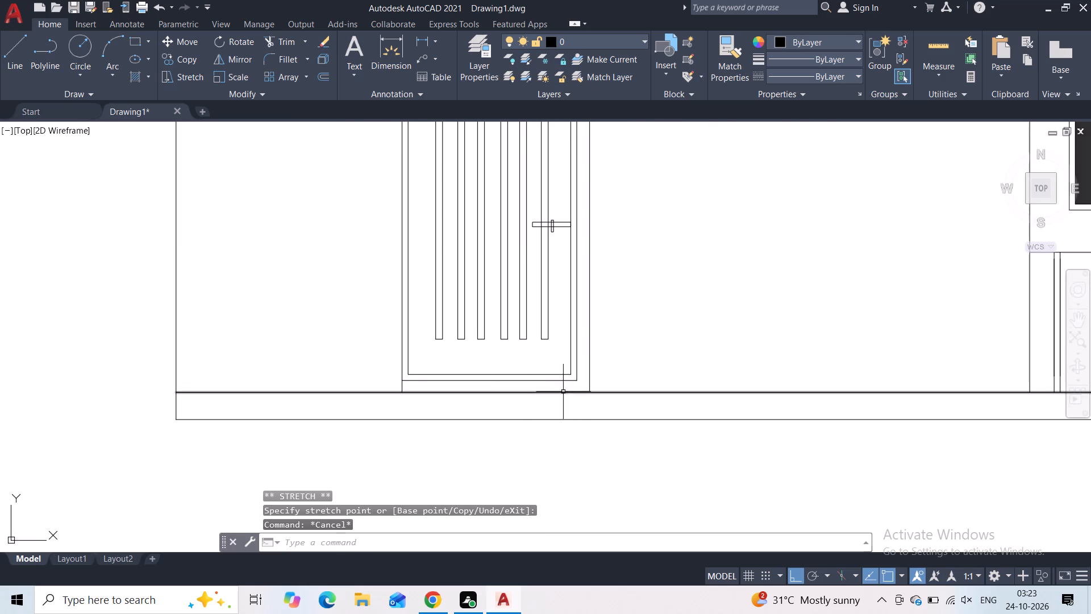
pyautogui.scroll(4, 574, 380)
pyautogui.click(579, 384)
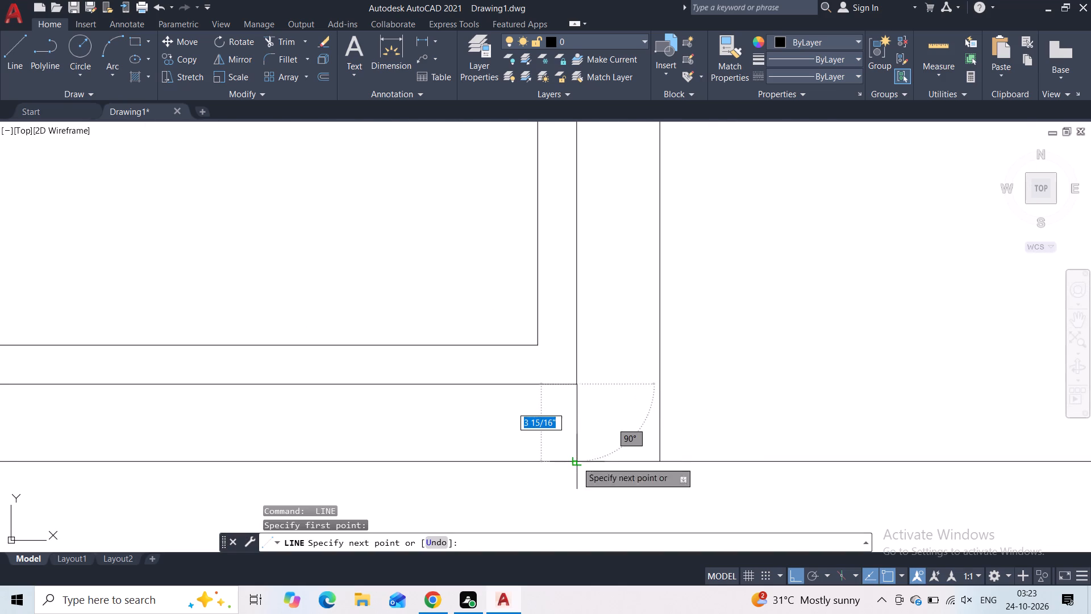
pyautogui.moveTo(577, 462); pyautogui.dragTo(581, 455)
pyautogui.press('Escape')
# With Ortho off, draw a 10" line slanting down and outward from the base strip's lower-left corner, and turn Ortho back on.
pyautogui.scroll(-4, 572, 430)
pyautogui.moveTo(319, 351); pyautogui.dragTo(416, 250, button='middle')
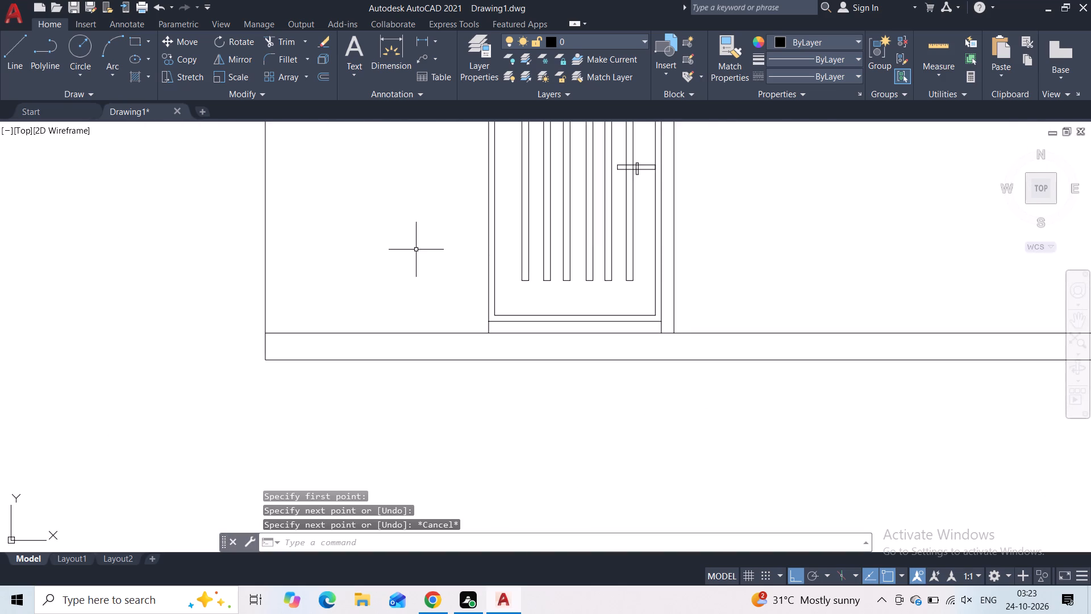
pyautogui.scroll(-1, 416, 250)
pyautogui.moveTo(444, 343); pyautogui.dragTo(402, 273, button='middle')
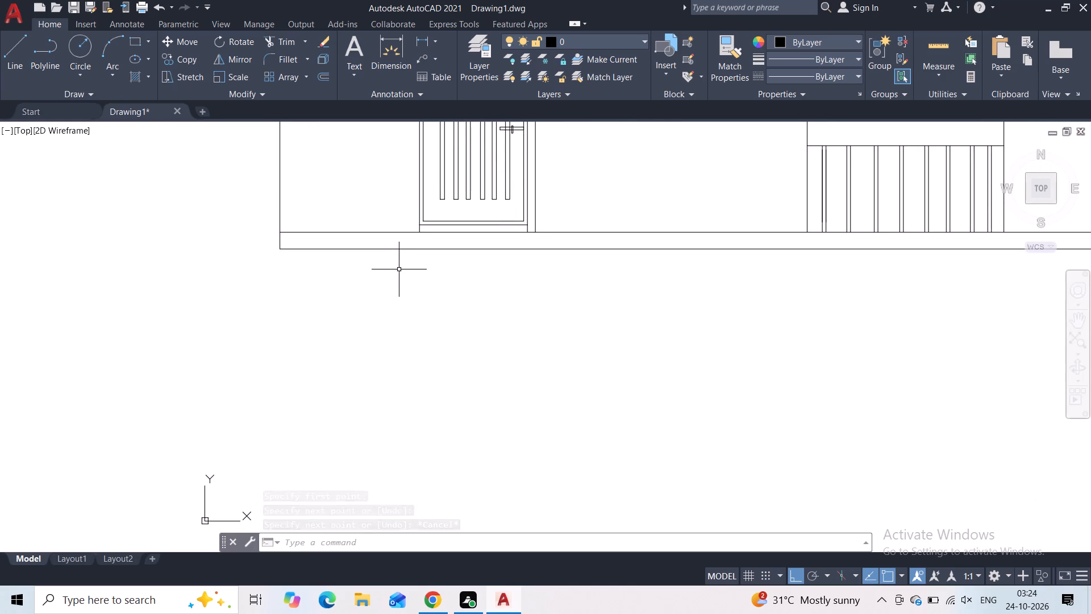
pyautogui.click(9, 58)
pyautogui.click(281, 251)
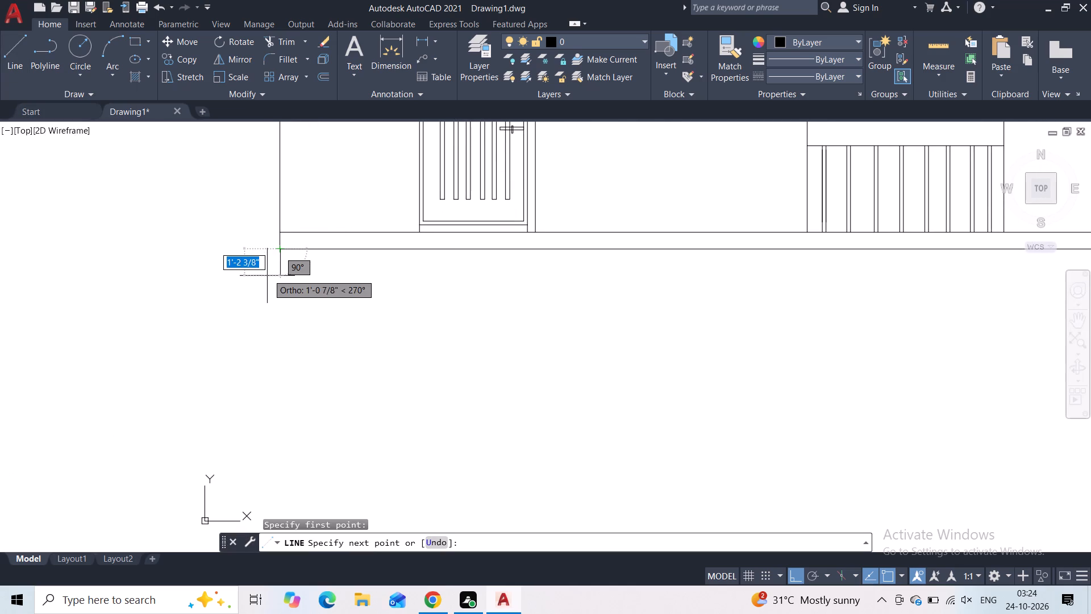
pyautogui.hotkey('ctrl', 'F8')
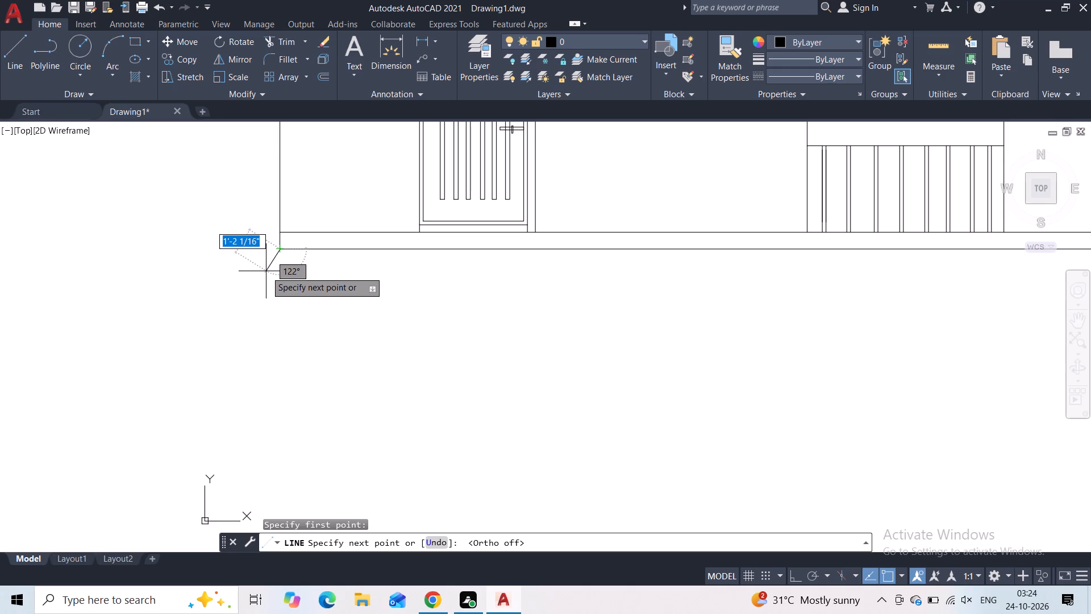
pyautogui.write('10"')
pyautogui.press('Return')
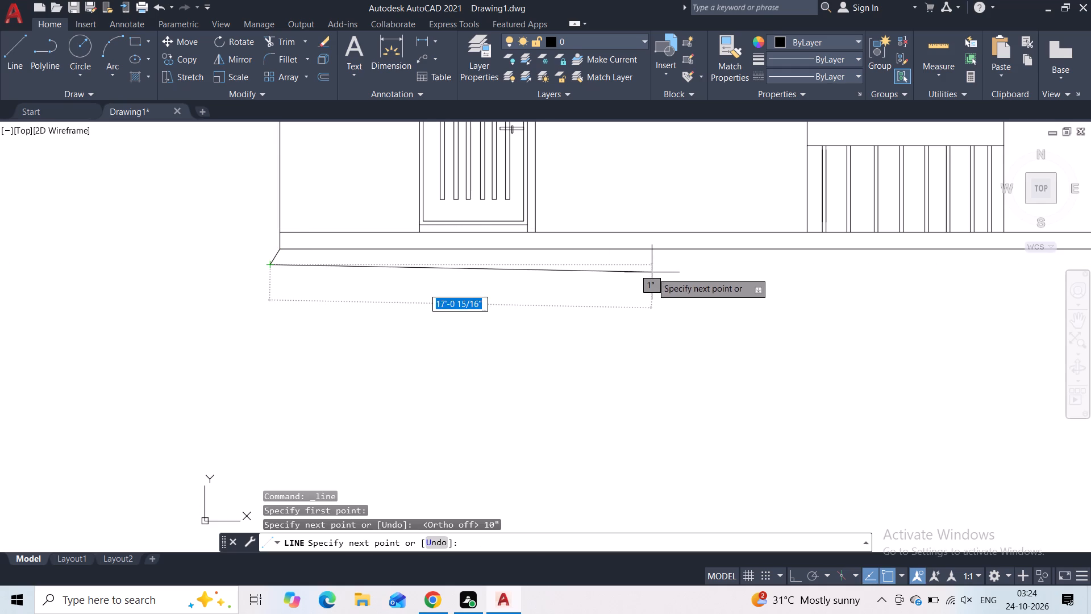
pyautogui.moveTo(651, 269); pyautogui.dragTo(172, 326, button='middle')
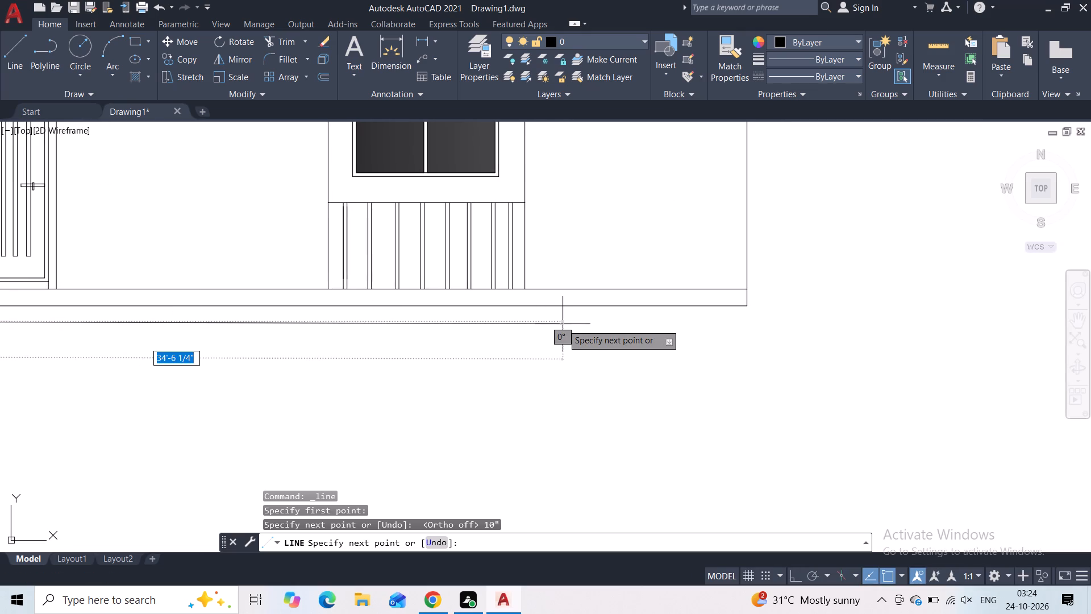
pyautogui.hotkey('ctrl', 'F8')
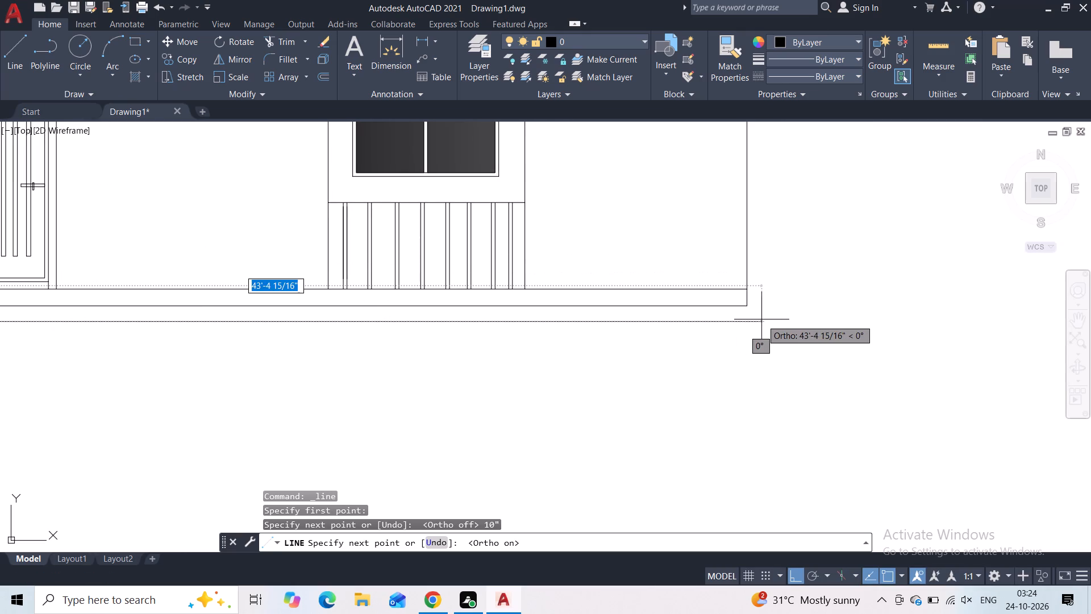
pyautogui.press('Escape')
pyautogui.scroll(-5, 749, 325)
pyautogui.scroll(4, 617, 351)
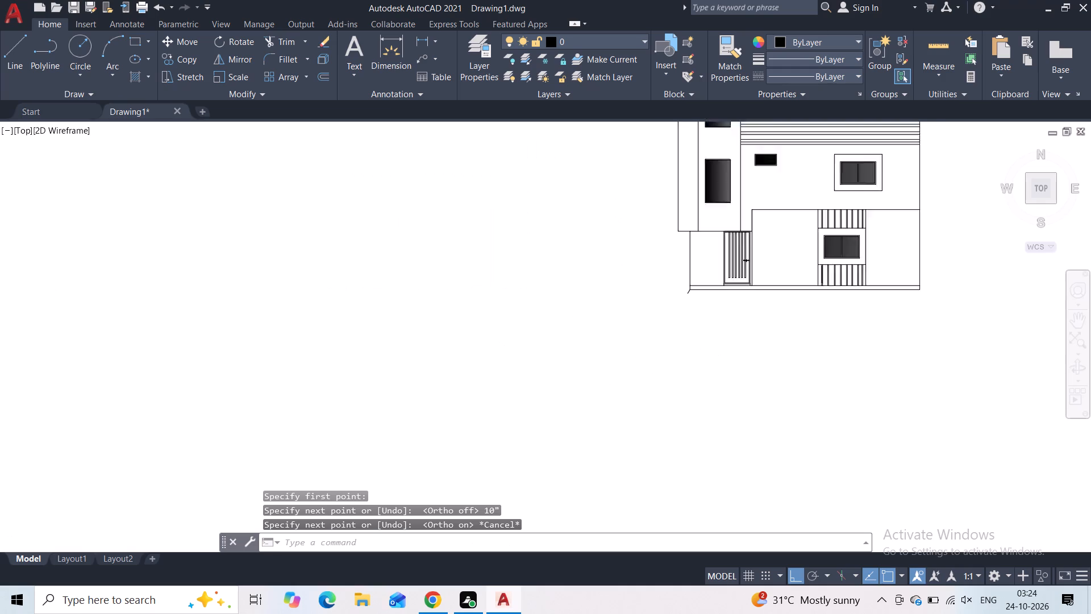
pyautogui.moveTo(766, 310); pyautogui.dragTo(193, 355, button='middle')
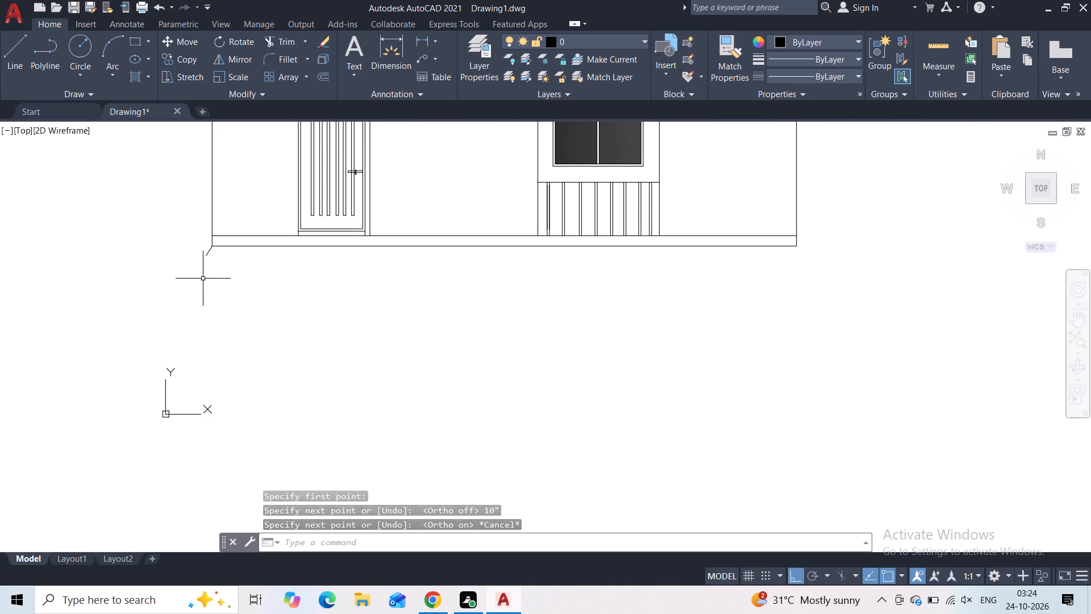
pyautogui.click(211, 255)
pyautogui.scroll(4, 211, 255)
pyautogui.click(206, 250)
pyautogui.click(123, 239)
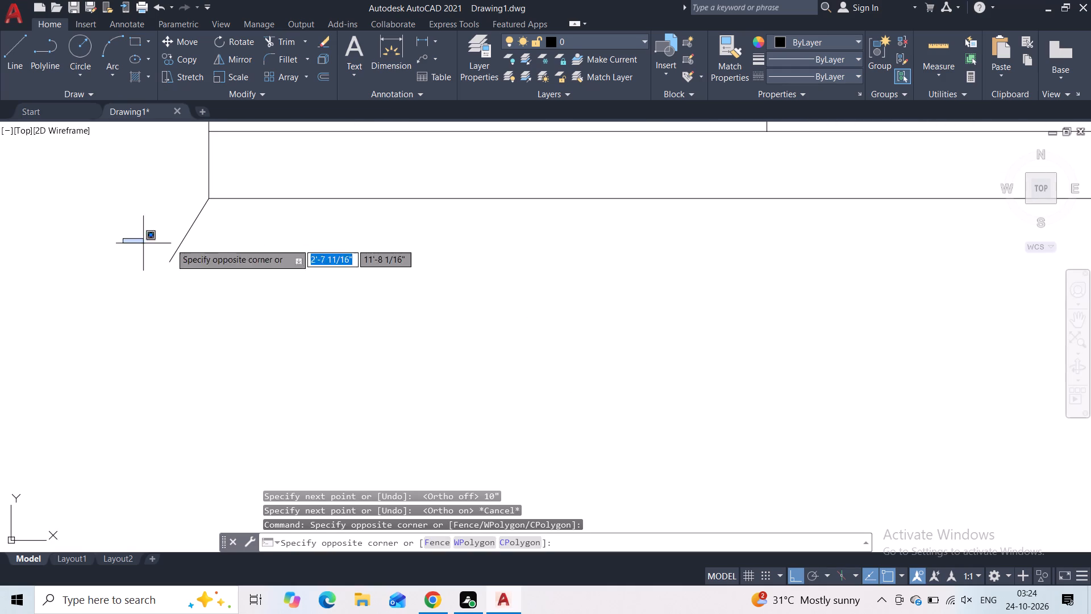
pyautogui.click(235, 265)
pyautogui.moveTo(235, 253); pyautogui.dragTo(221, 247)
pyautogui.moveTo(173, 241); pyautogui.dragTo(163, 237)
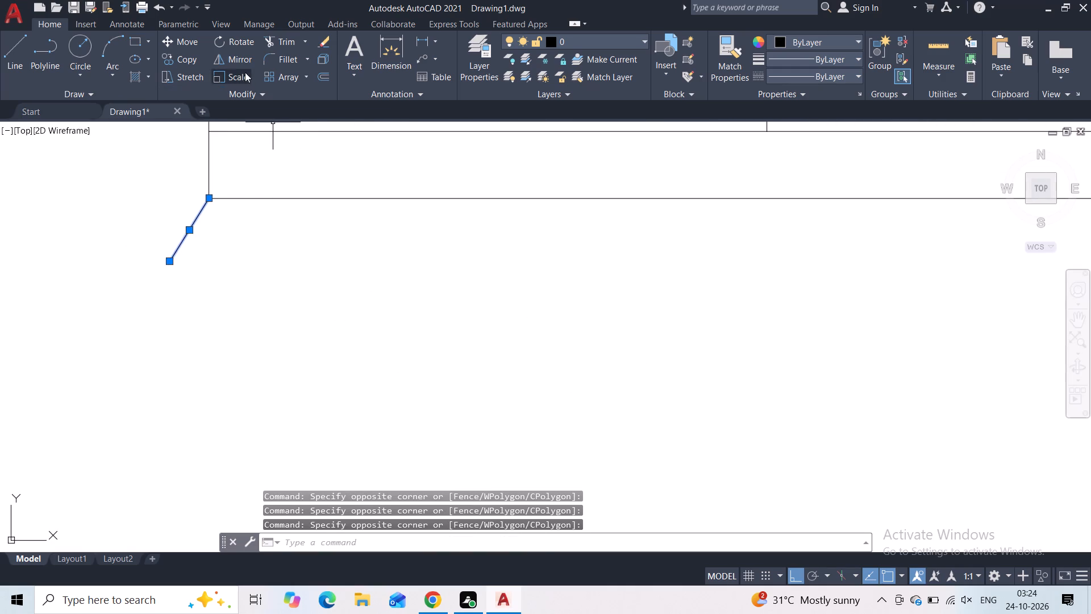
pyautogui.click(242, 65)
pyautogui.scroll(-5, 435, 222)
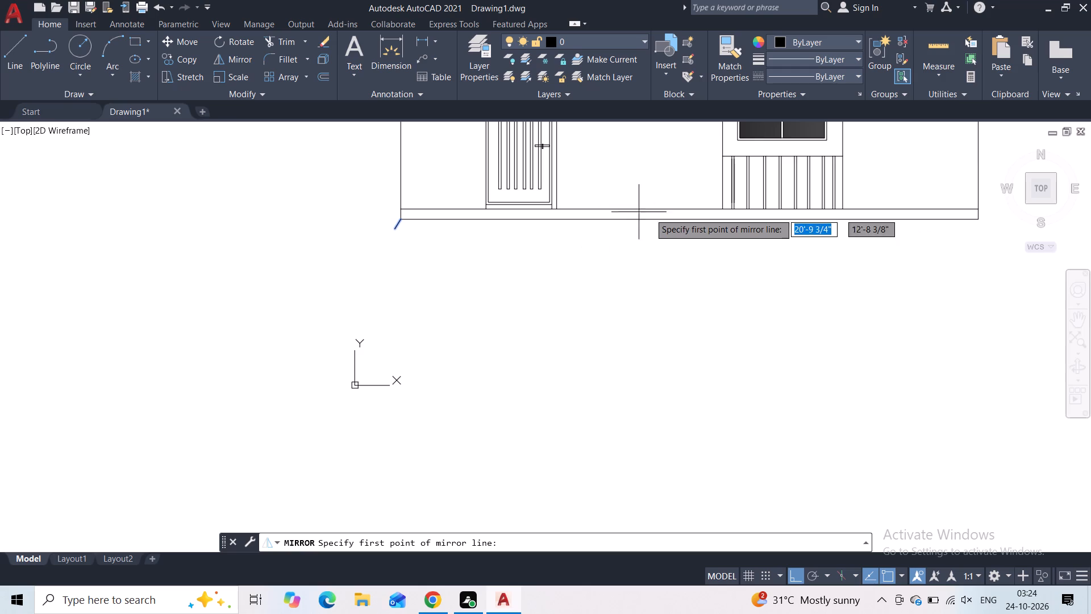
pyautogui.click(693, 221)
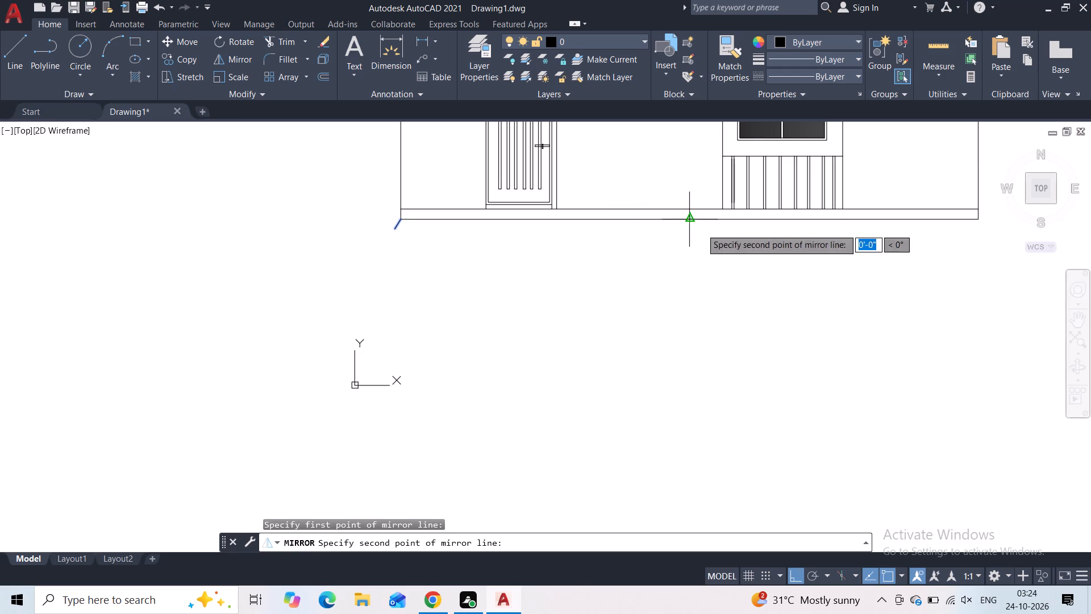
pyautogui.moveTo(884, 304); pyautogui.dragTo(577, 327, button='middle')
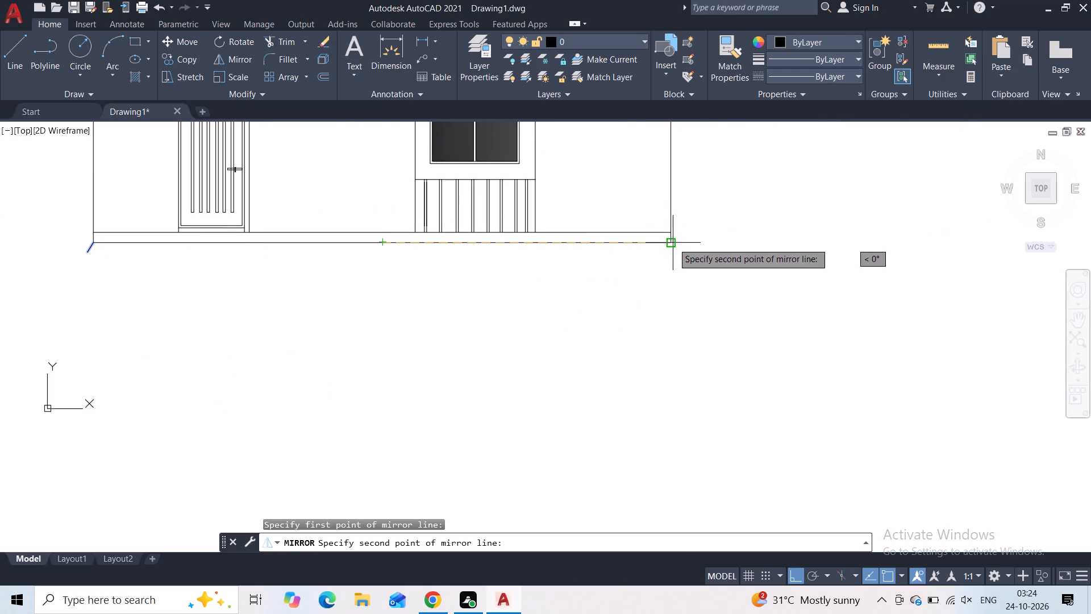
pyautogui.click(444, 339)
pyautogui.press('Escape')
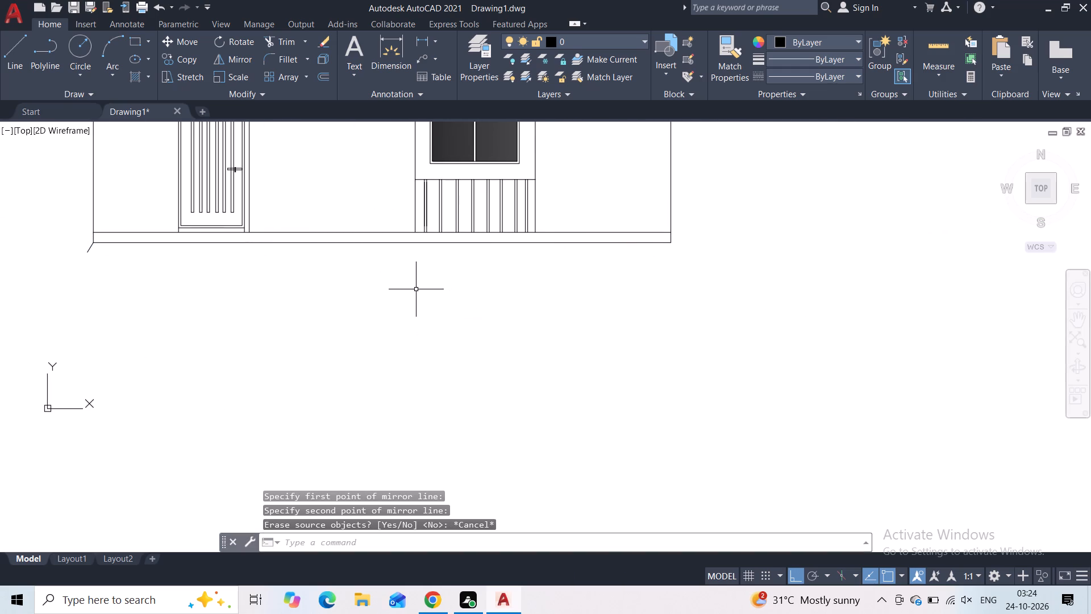
# Mirror the slanted corner line about a vertical axis through the midpoint of the base strip's lower edge, keeping the original.
pyautogui.click(97, 248)
pyautogui.click(74, 251)
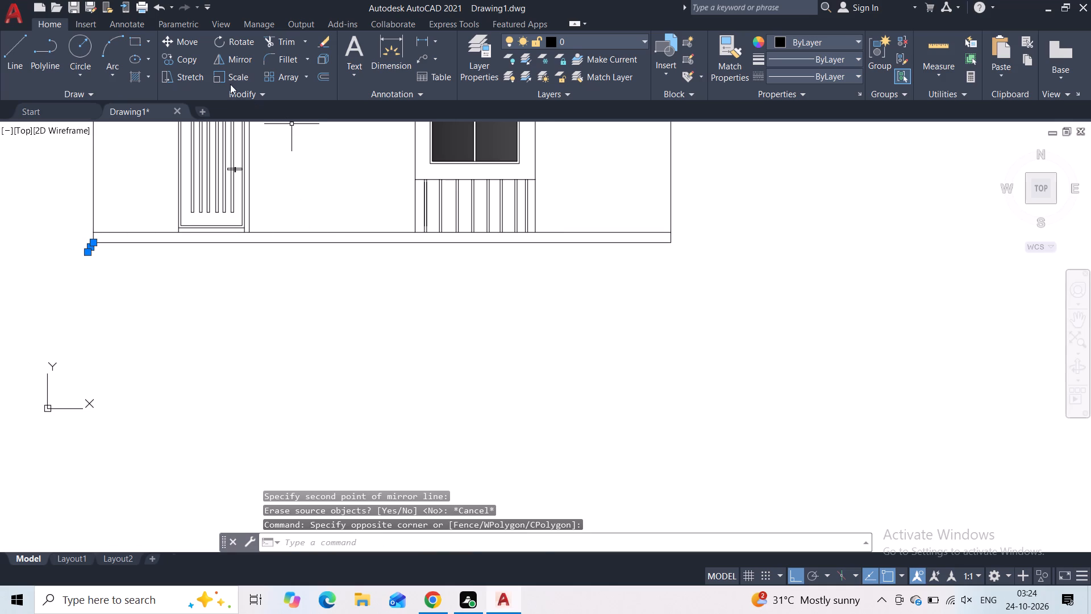
pyautogui.click(232, 59)
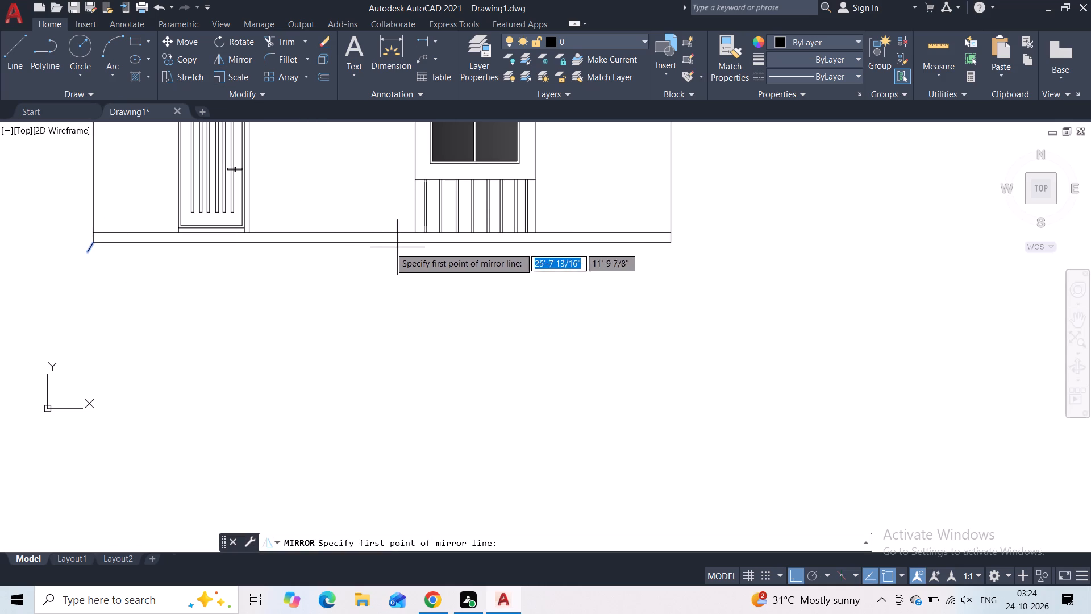
pyautogui.click(381, 244)
pyautogui.click(392, 279)
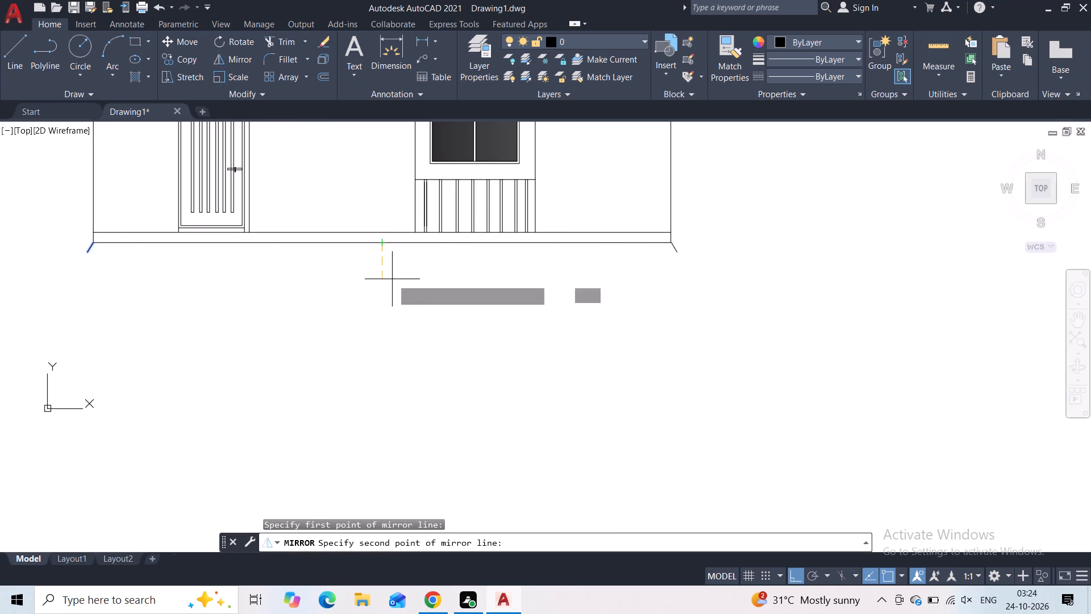
pyautogui.moveTo(423, 330); pyautogui.dragTo(392, 279)
# Draw a horizontal line from the left slanted line's lower end across to the right slanted line.
pyautogui.click(13, 51)
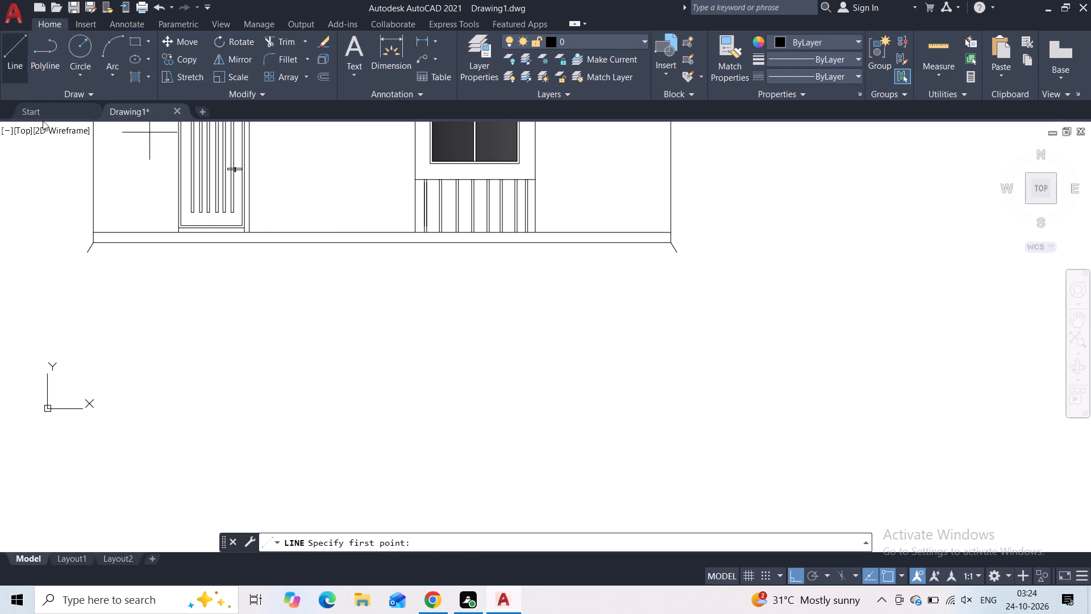
pyautogui.click(86, 254)
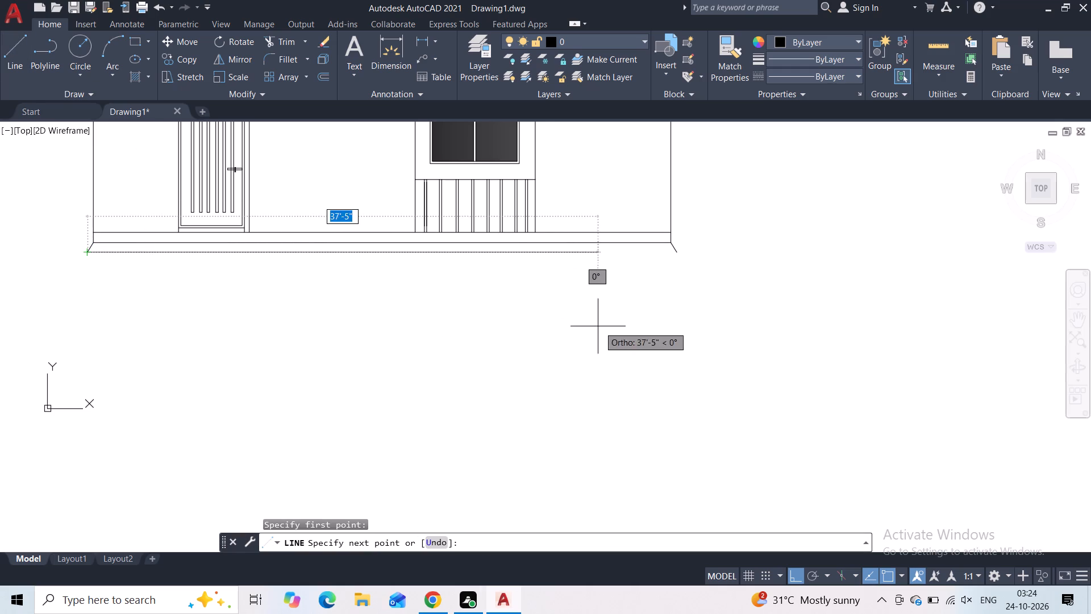
pyautogui.click(671, 252)
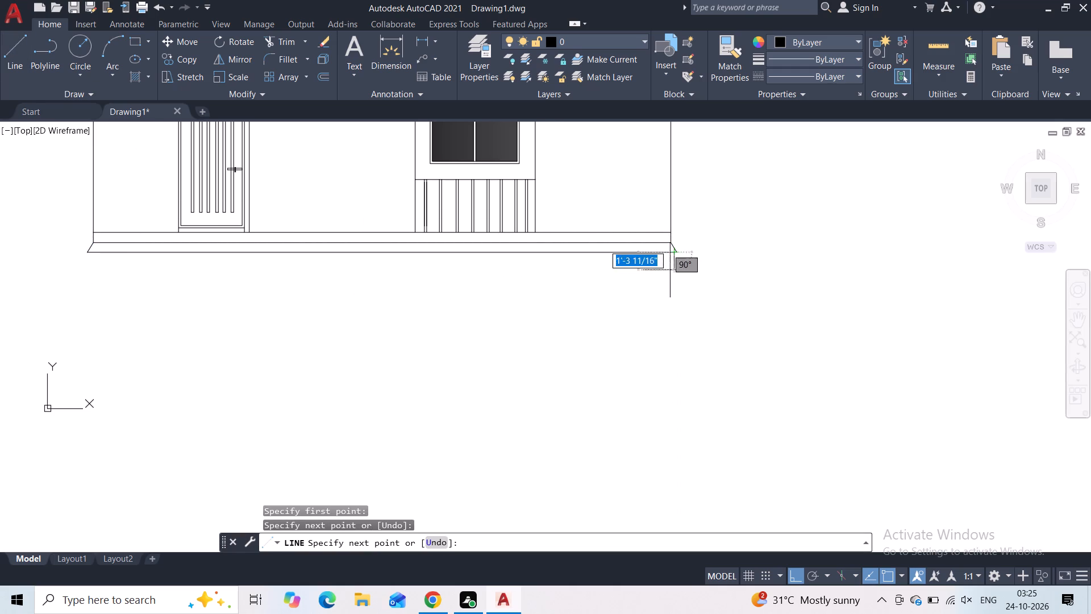
# Extend the plinth's lower horizontal line to meet the lower end of the right slanted corner line.
pyautogui.press('Escape')
pyautogui.scroll(4, 667, 267)
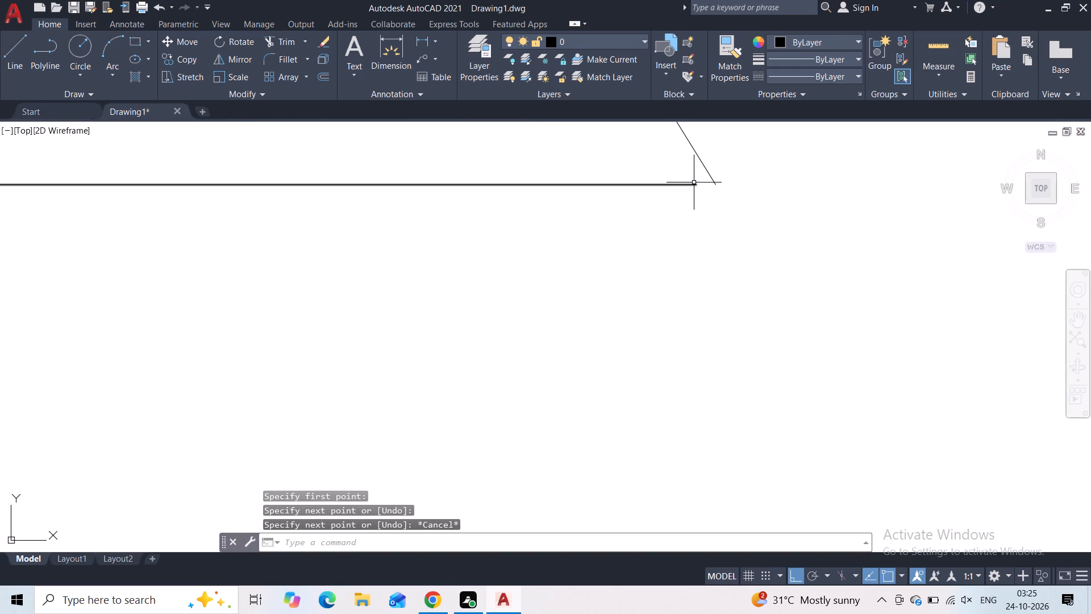
pyautogui.press('e')
pyautogui.press('x')
pyautogui.click(717, 211)
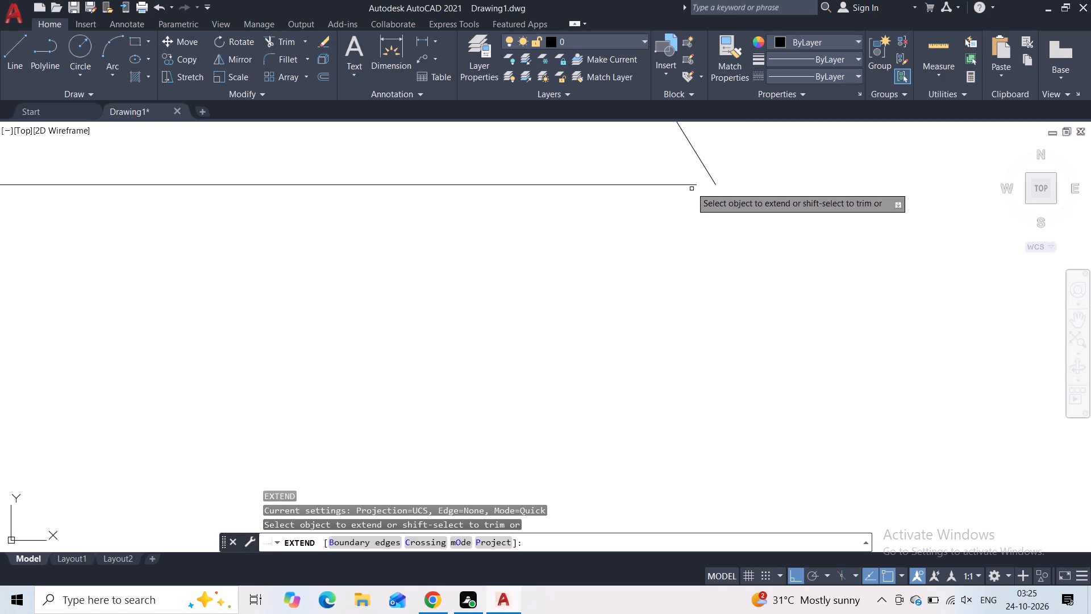
pyautogui.click(691, 185)
pyautogui.press('Escape')
pyautogui.scroll(-4, 674, 221)
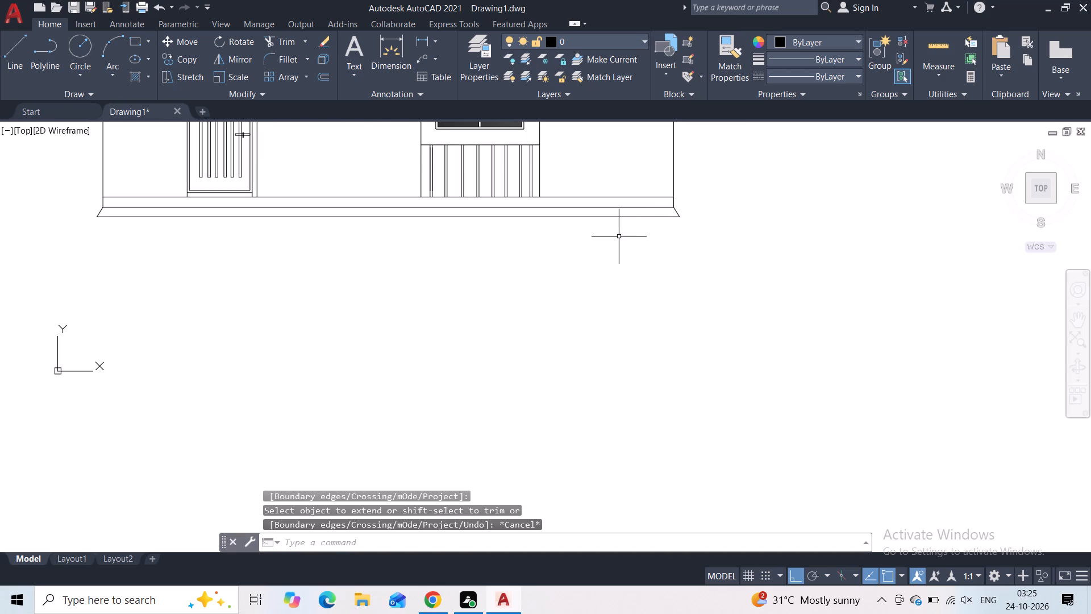
pyautogui.press('Escape')
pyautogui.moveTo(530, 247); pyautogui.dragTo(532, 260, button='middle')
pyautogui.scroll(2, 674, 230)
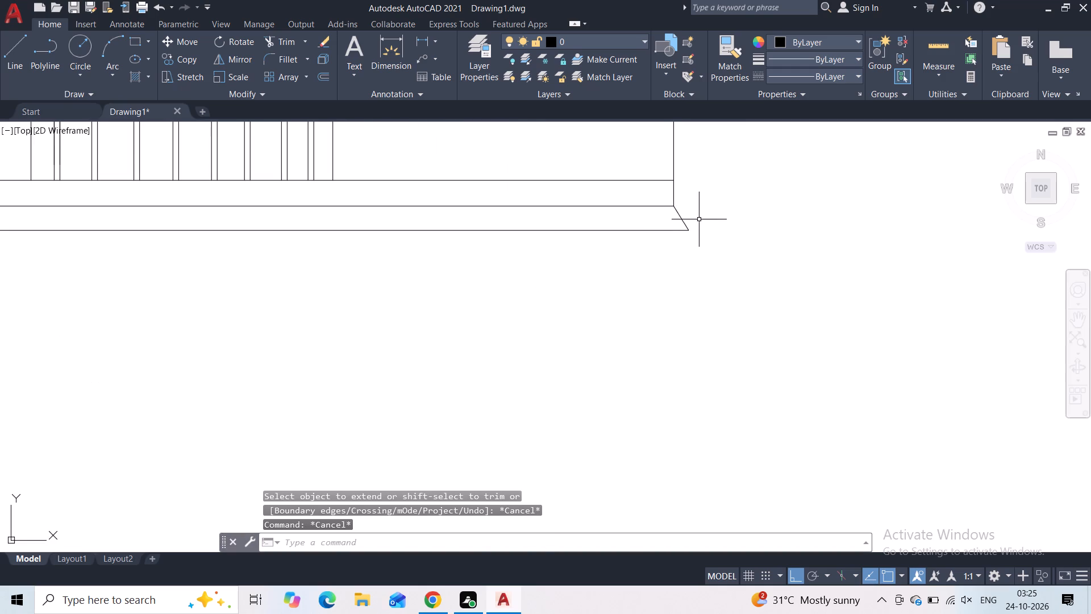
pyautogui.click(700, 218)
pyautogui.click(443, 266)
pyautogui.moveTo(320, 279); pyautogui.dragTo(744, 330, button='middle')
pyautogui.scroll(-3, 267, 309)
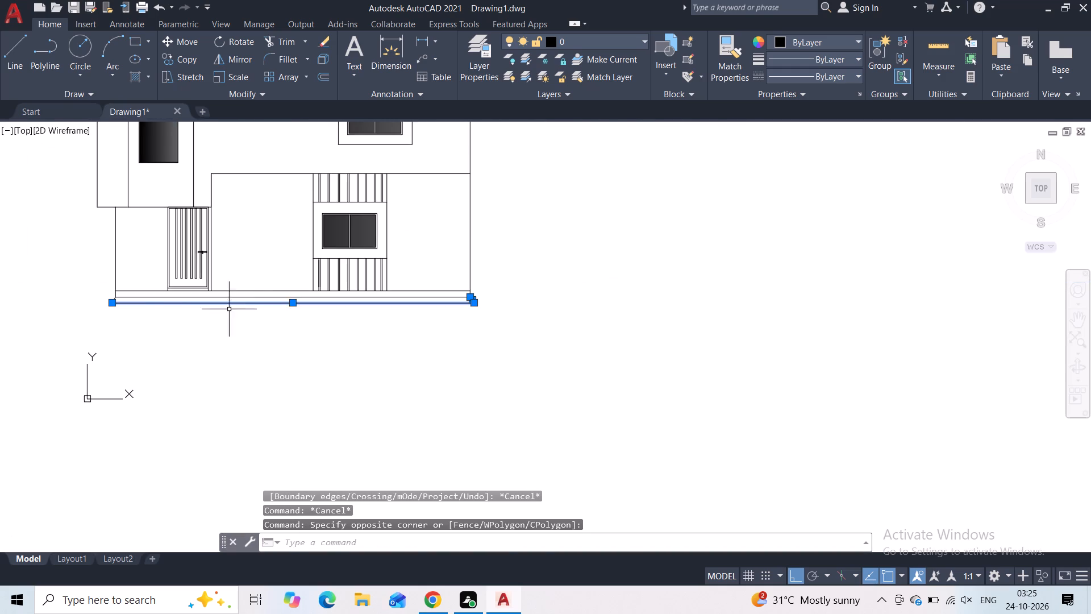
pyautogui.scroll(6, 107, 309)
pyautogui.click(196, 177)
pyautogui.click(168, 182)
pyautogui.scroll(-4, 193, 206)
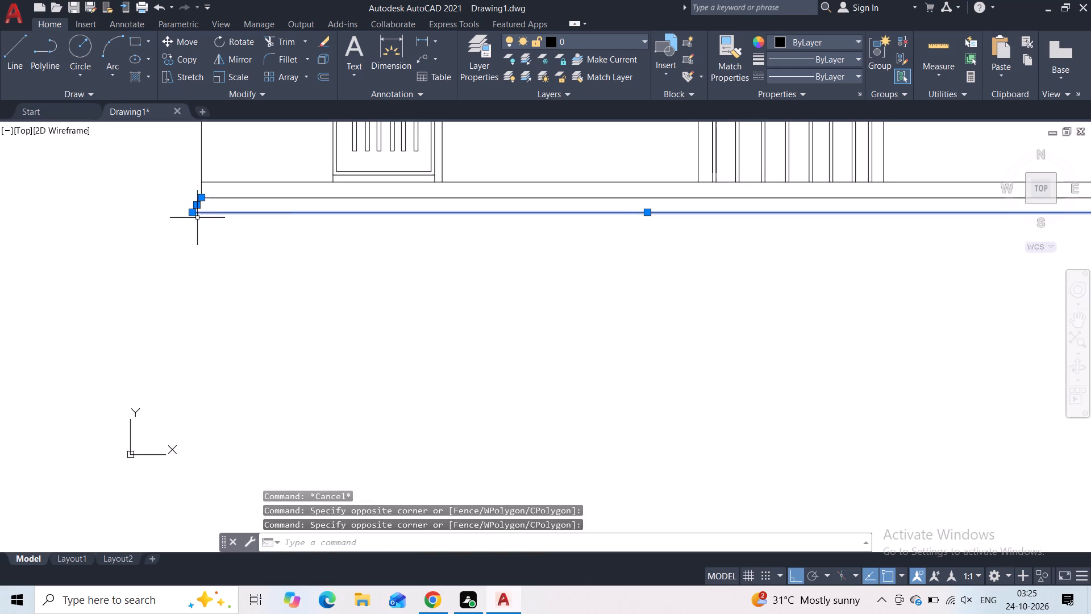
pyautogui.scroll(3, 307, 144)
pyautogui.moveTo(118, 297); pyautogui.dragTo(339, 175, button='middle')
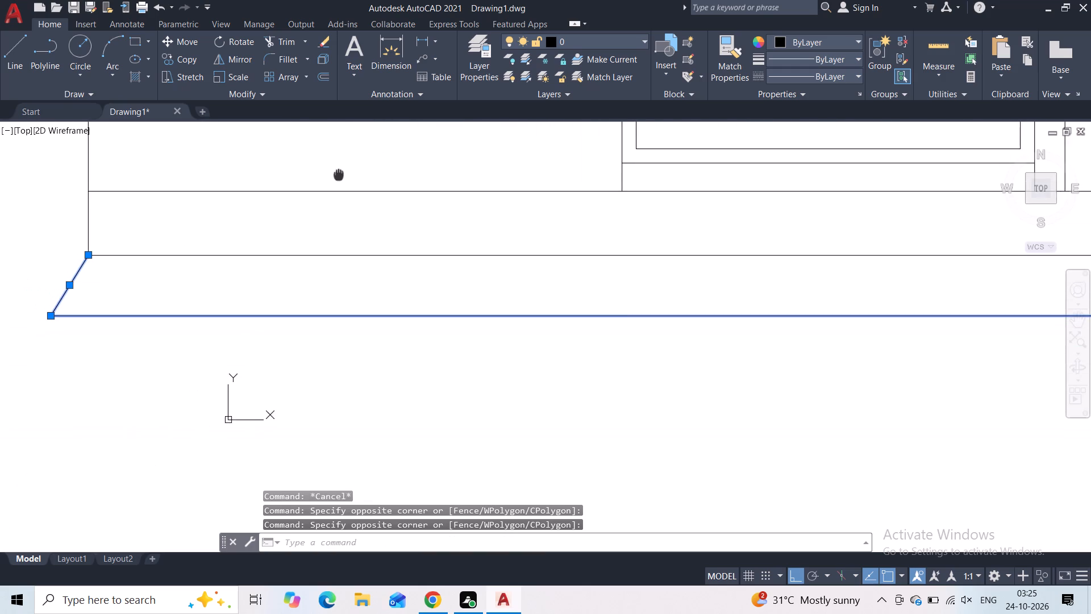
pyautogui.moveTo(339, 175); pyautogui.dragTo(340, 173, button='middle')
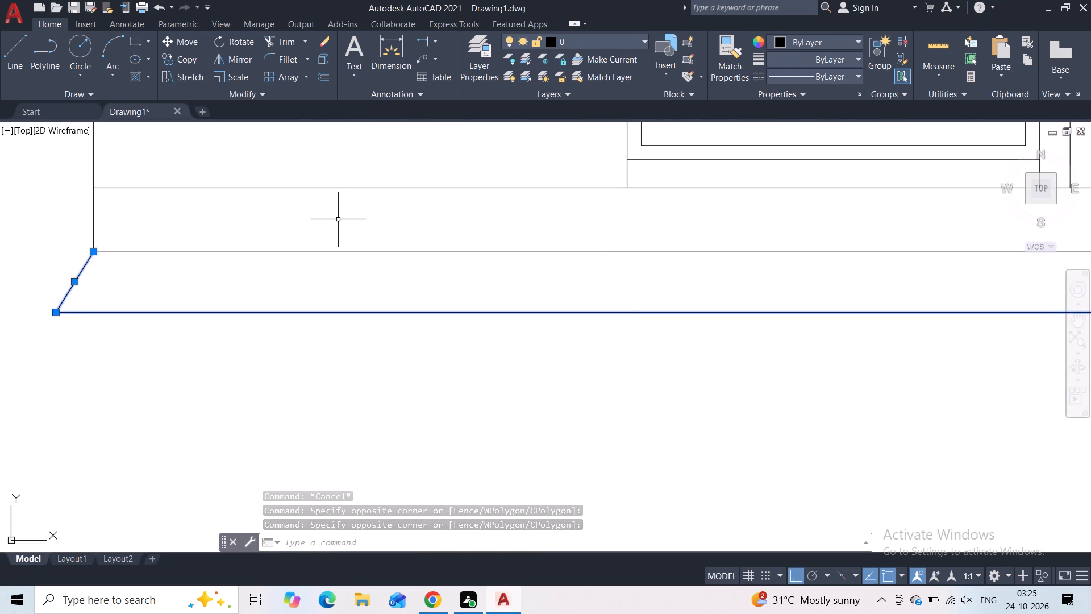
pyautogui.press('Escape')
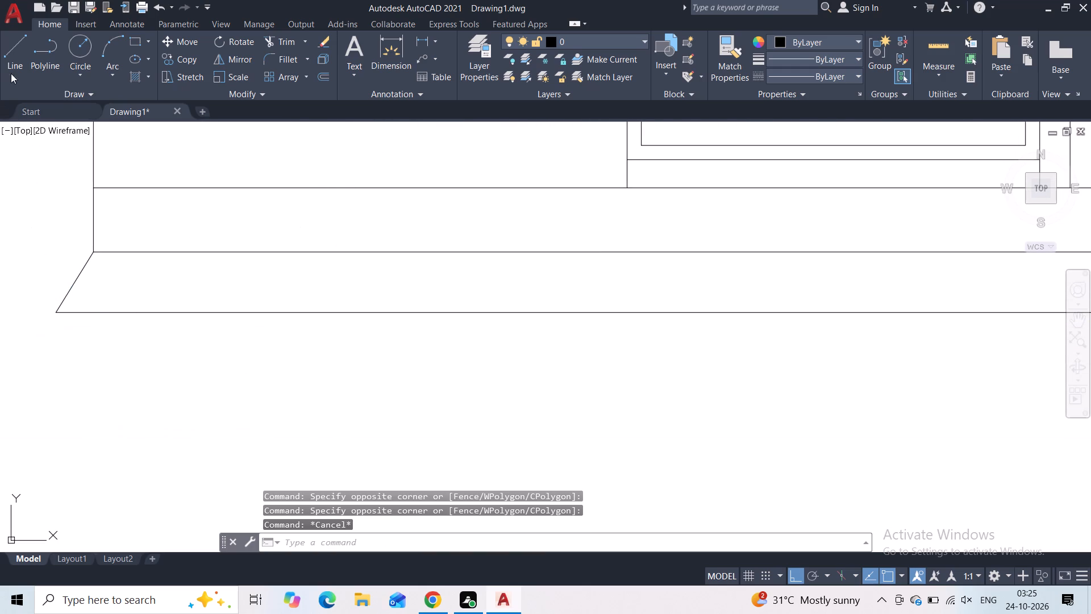
# Draw a 6" deep band under the sloped plinth, from the left slanted line's lower end across to the right slanted line's lower end.
pyautogui.click(13, 67)
pyautogui.click(58, 315)
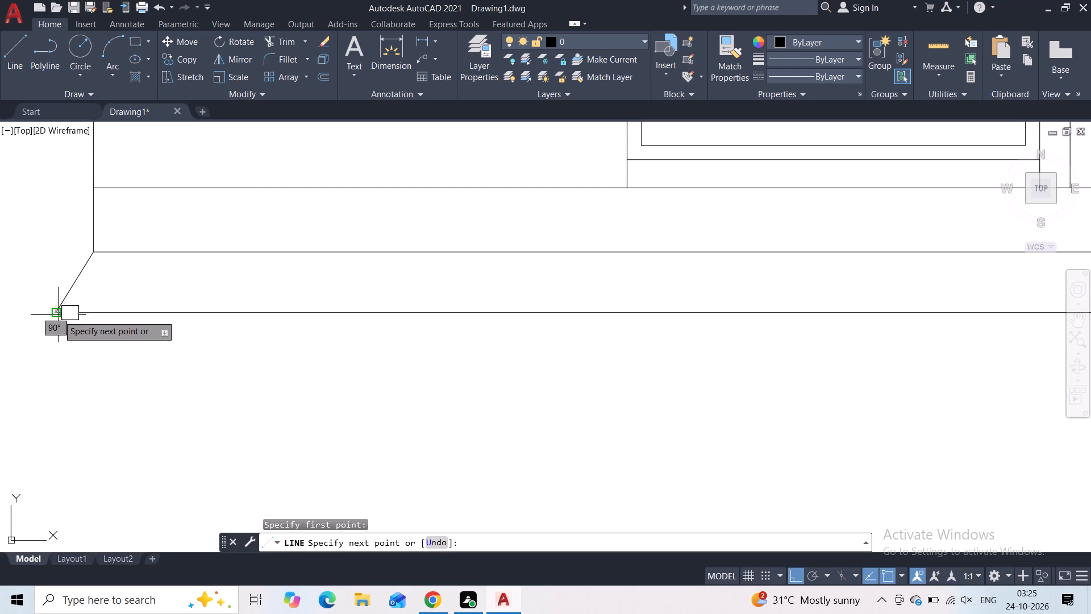
pyautogui.write('6"')
pyautogui.press('Return')
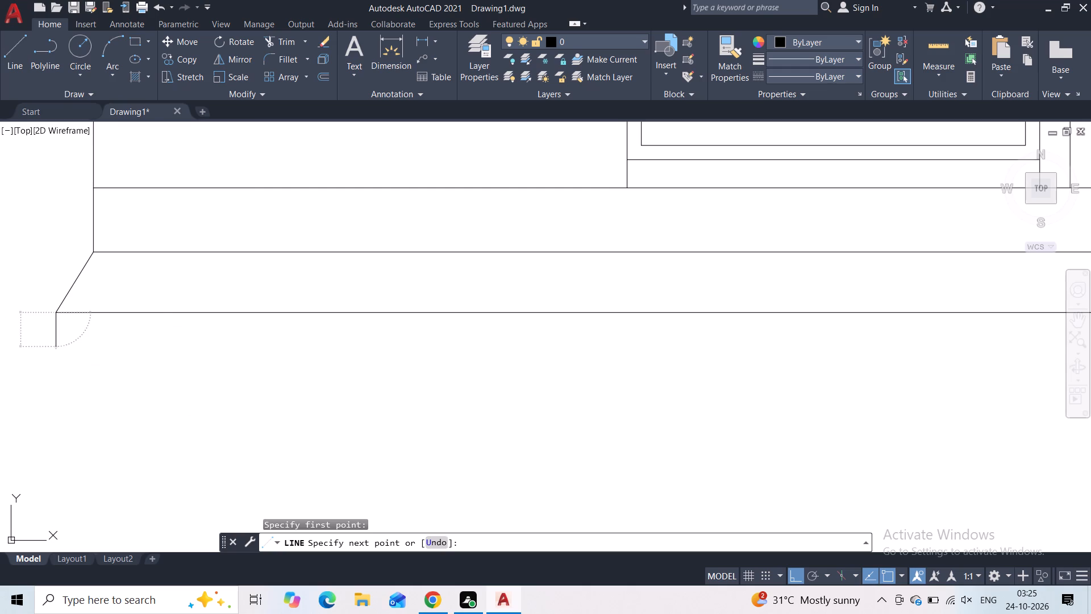
pyautogui.scroll(-2, 294, 342)
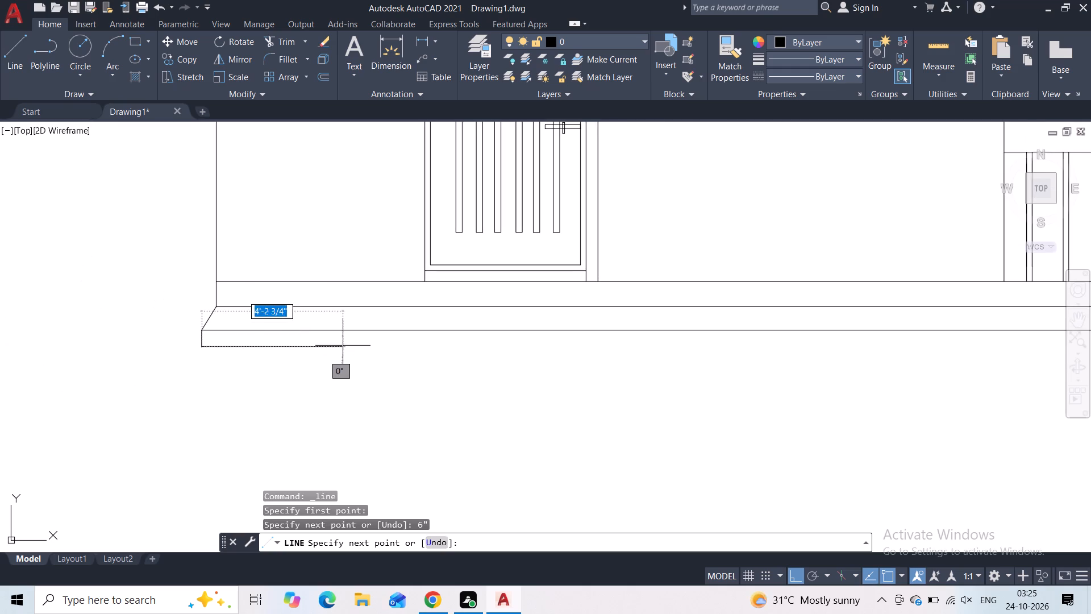
pyautogui.moveTo(366, 351); pyautogui.dragTo(138, 339, button='middle')
pyautogui.scroll(-2, 355, 358)
pyautogui.moveTo(534, 356); pyautogui.dragTo(327, 384, button='middle')
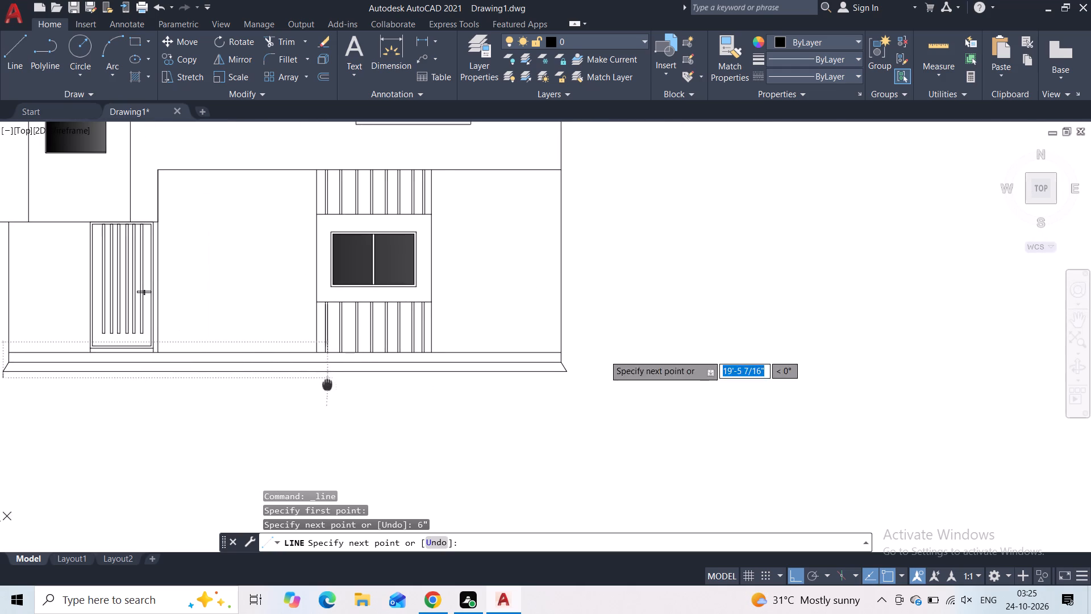
pyautogui.scroll(3, 552, 416)
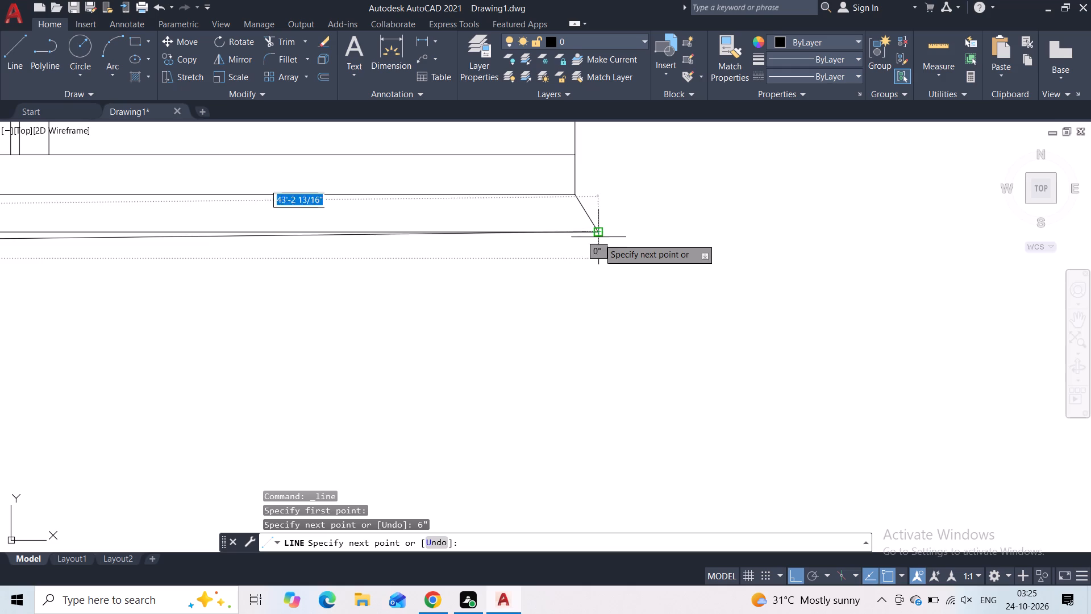
pyautogui.click(598, 256)
pyautogui.click(599, 230)
pyautogui.press('Escape')
pyautogui.scroll(-2, 545, 318)
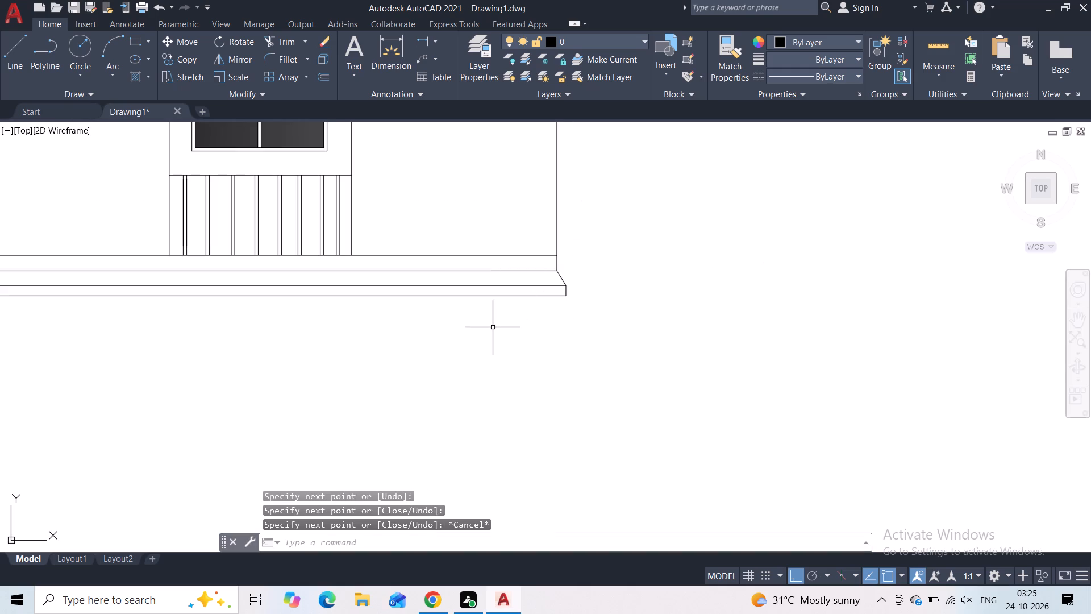
# Copy both slanted corner lines and the horizontal line between them from the right slanted line's upper end to the 6" band's lower-right corner.
pyautogui.moveTo(314, 322); pyautogui.dragTo(850, 218, button='middle')
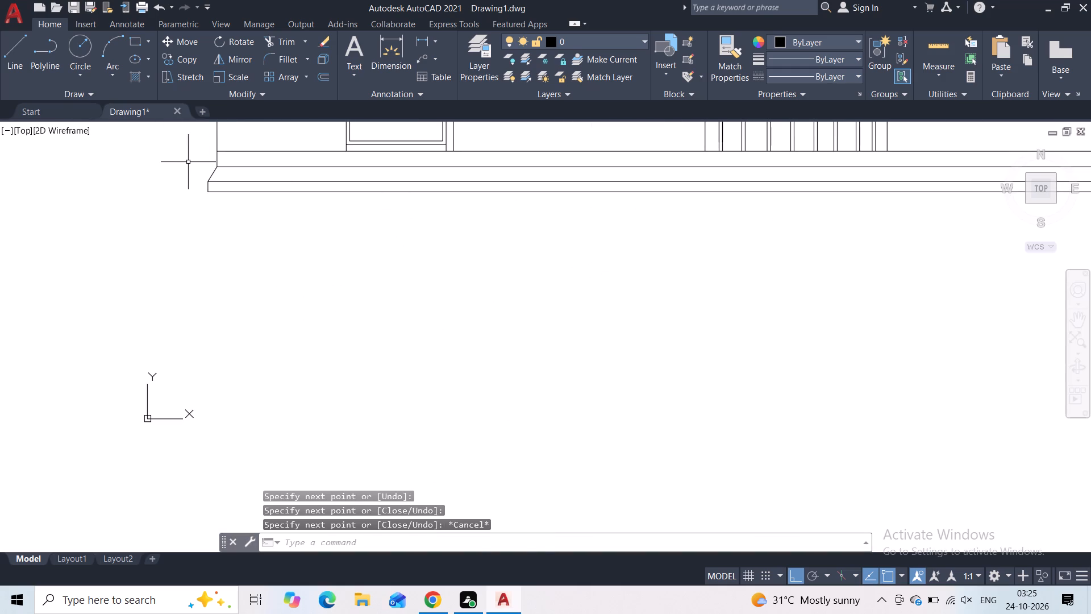
pyautogui.click(198, 169)
pyautogui.click(222, 180)
pyautogui.click(224, 184)
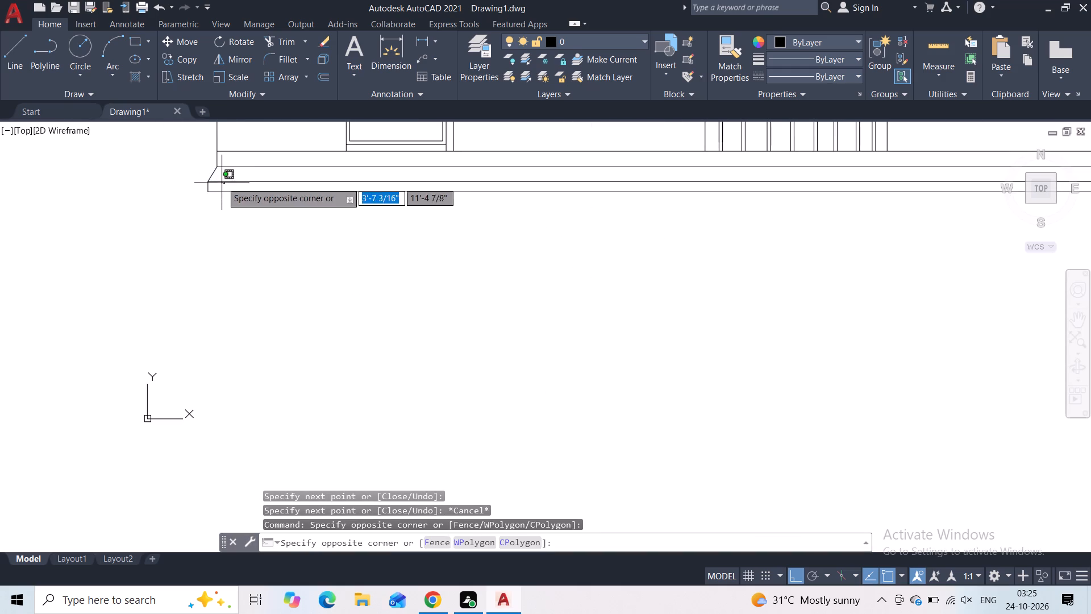
pyautogui.click(220, 181)
pyautogui.click(215, 171)
pyautogui.scroll(-3, 484, 245)
pyautogui.moveTo(632, 271); pyautogui.dragTo(436, 293, button='middle')
pyautogui.scroll(3, 470, 247)
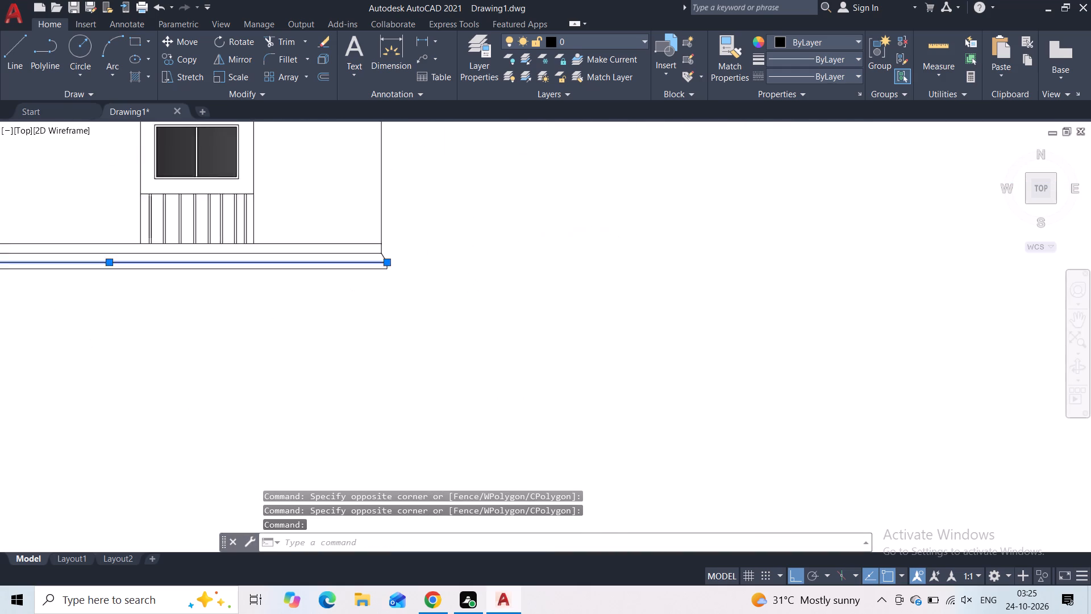
pyautogui.scroll(2, 468, 245)
pyautogui.click(139, 297)
pyautogui.click(119, 313)
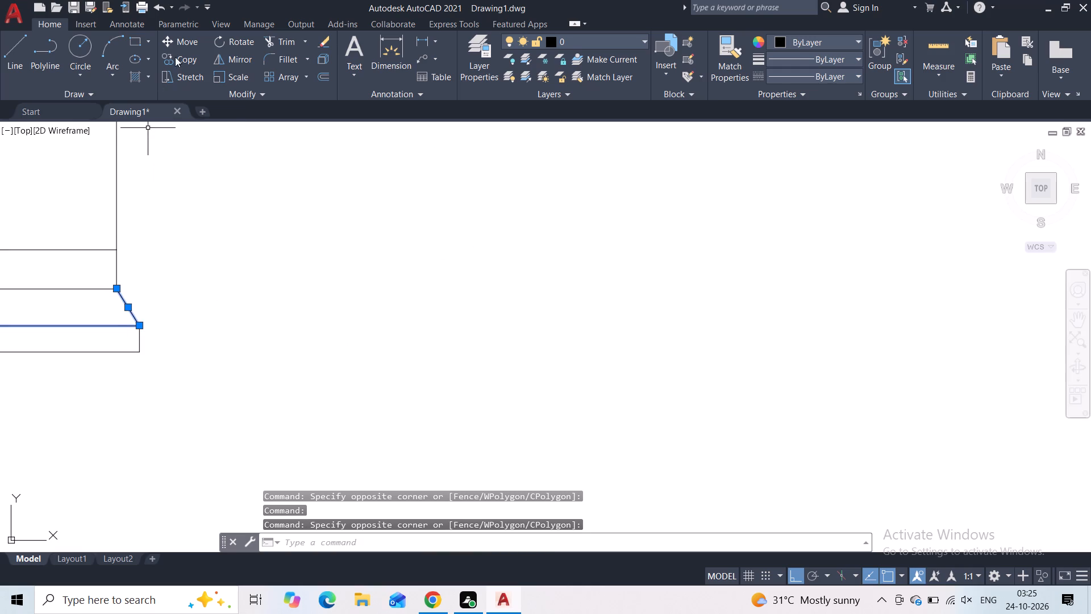
pyautogui.click(172, 64)
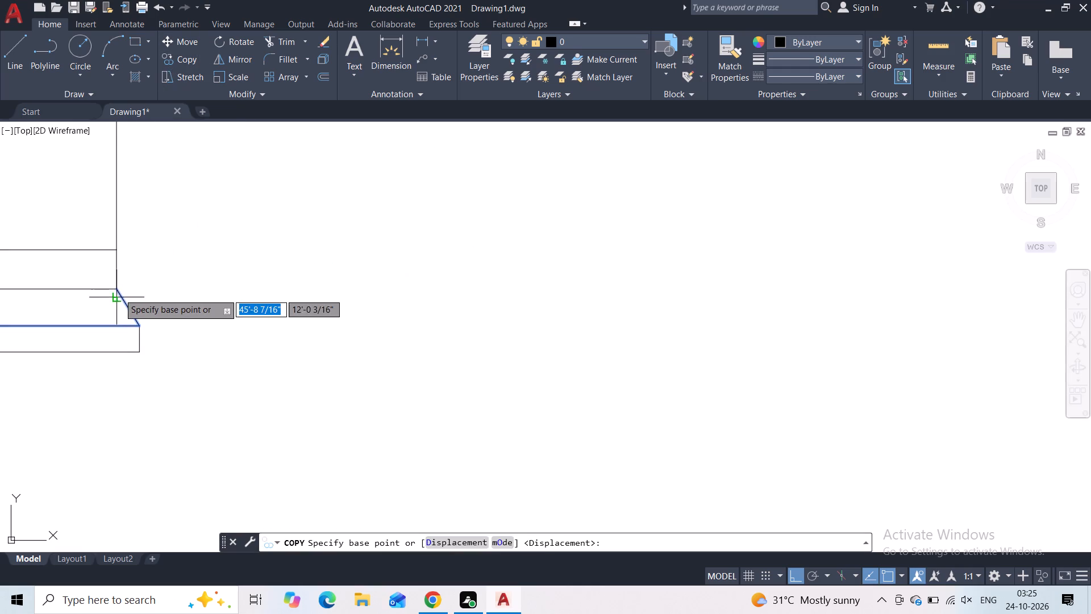
pyautogui.click(117, 289)
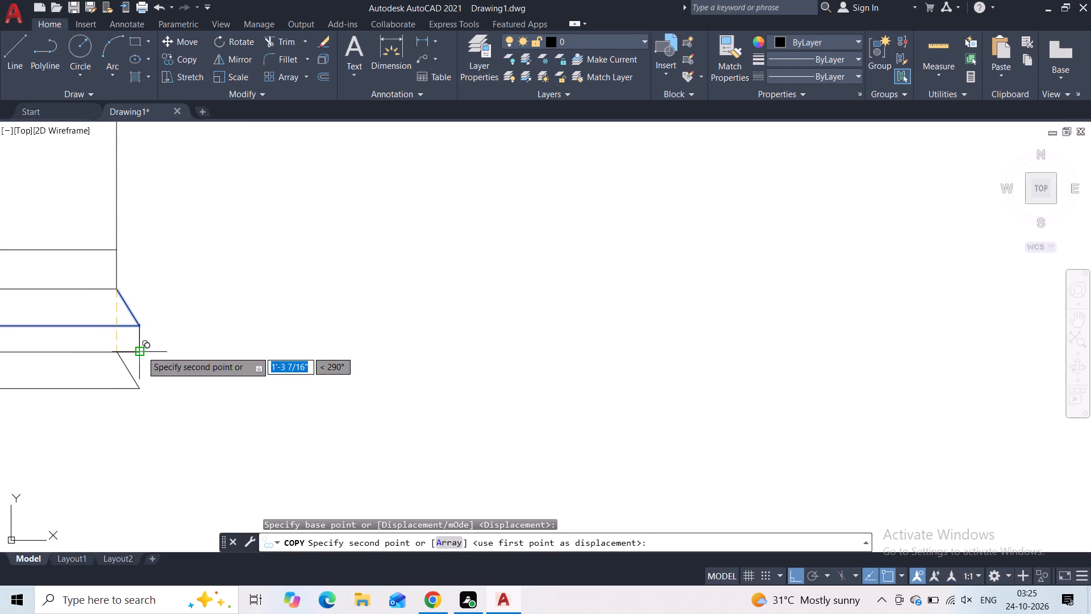
pyautogui.click(141, 351)
pyautogui.press('Escape')
# Draw a 6" band under the copied slope from its right end, ending at the left in line with the upper band's left edge.
pyautogui.scroll(-3, 191, 340)
pyautogui.moveTo(180, 389); pyautogui.dragTo(418, 345, button='middle')
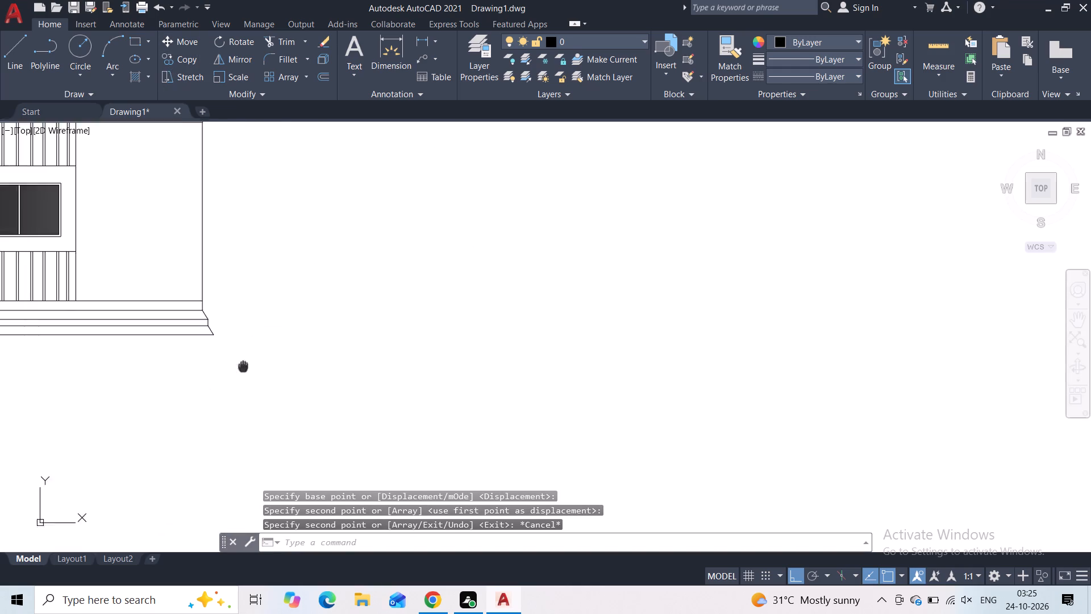
pyautogui.moveTo(418, 345); pyautogui.dragTo(463, 339, button='middle')
pyautogui.scroll(4, 480, 294)
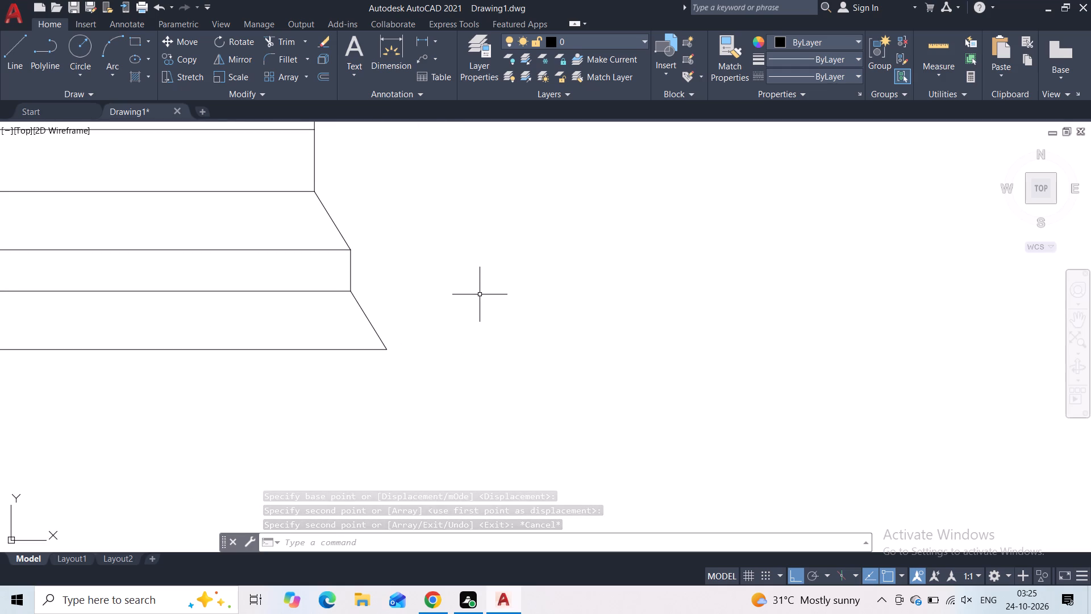
pyautogui.click(0, 48)
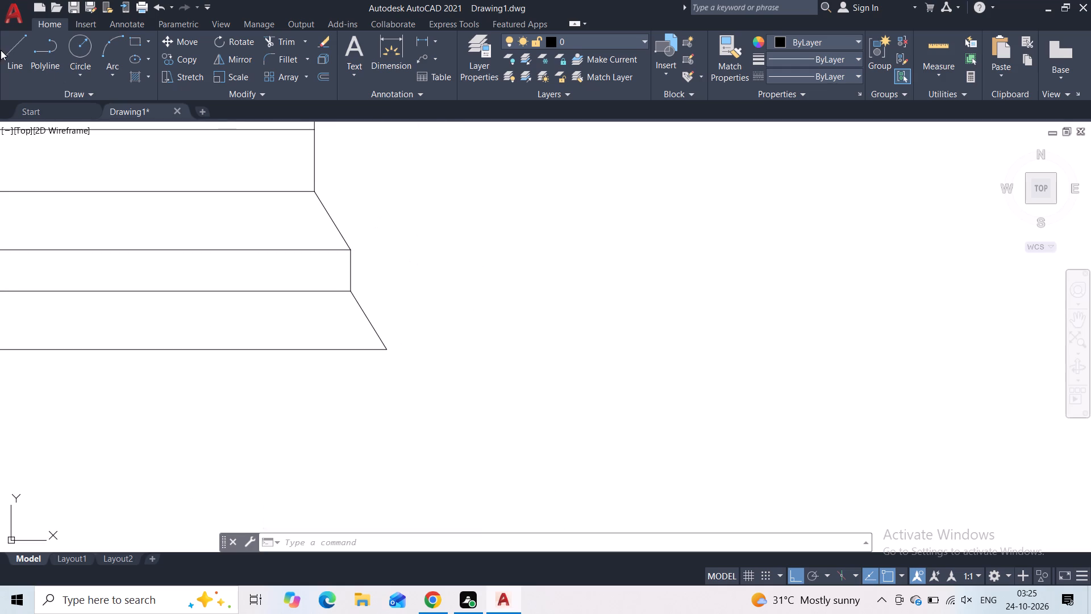
pyautogui.click(6, 57)
pyautogui.click(384, 353)
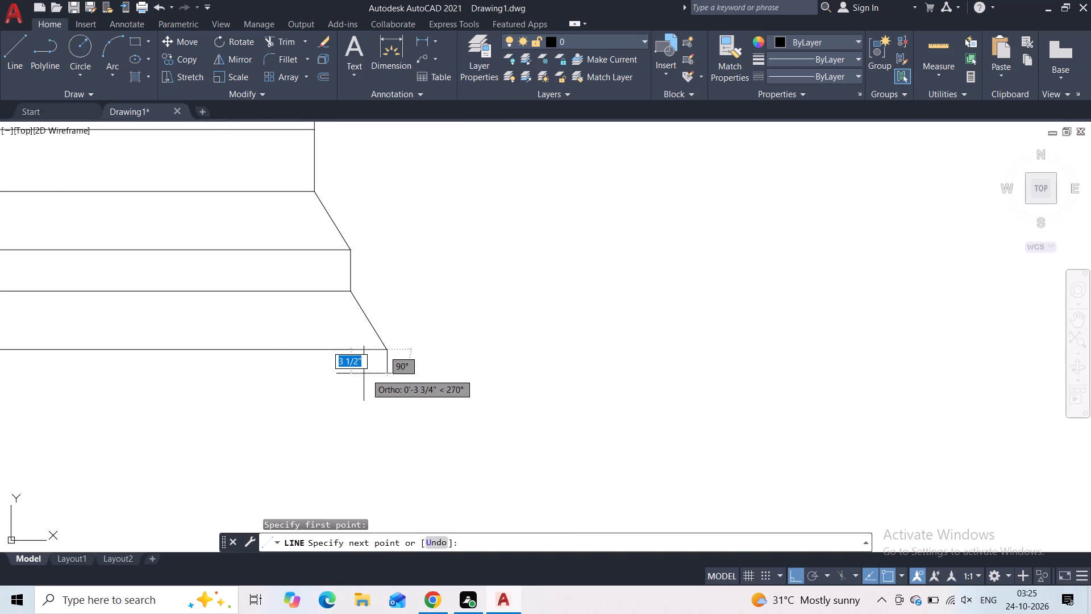
pyautogui.press('6')
pyautogui.hotkey('shift', '"')
pyautogui.press('Return')
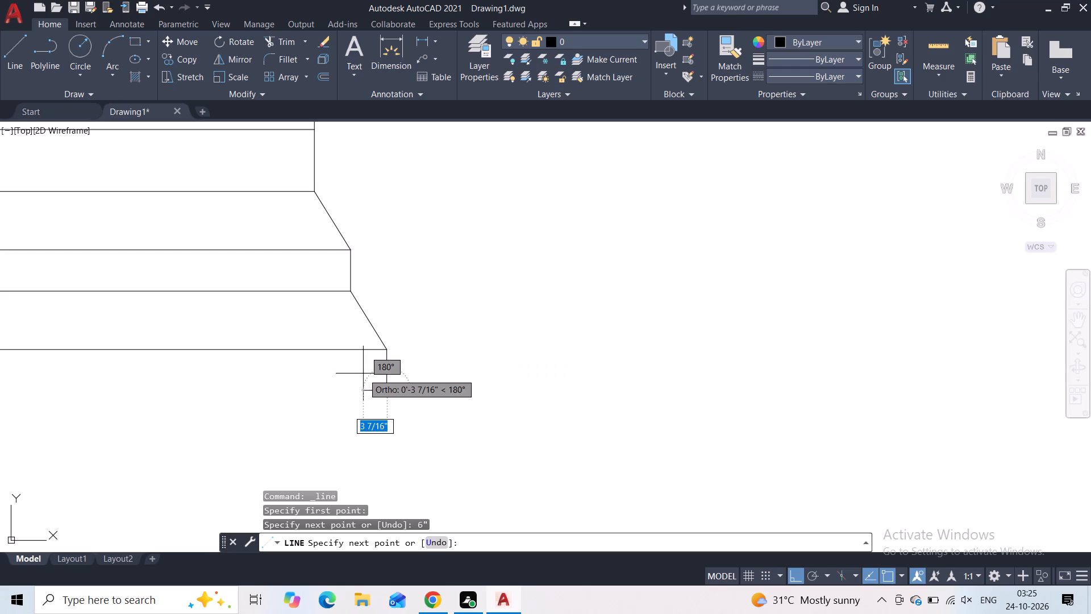
pyautogui.moveTo(210, 397); pyautogui.dragTo(701, 269, button='middle')
pyautogui.scroll(-2, 629, 294)
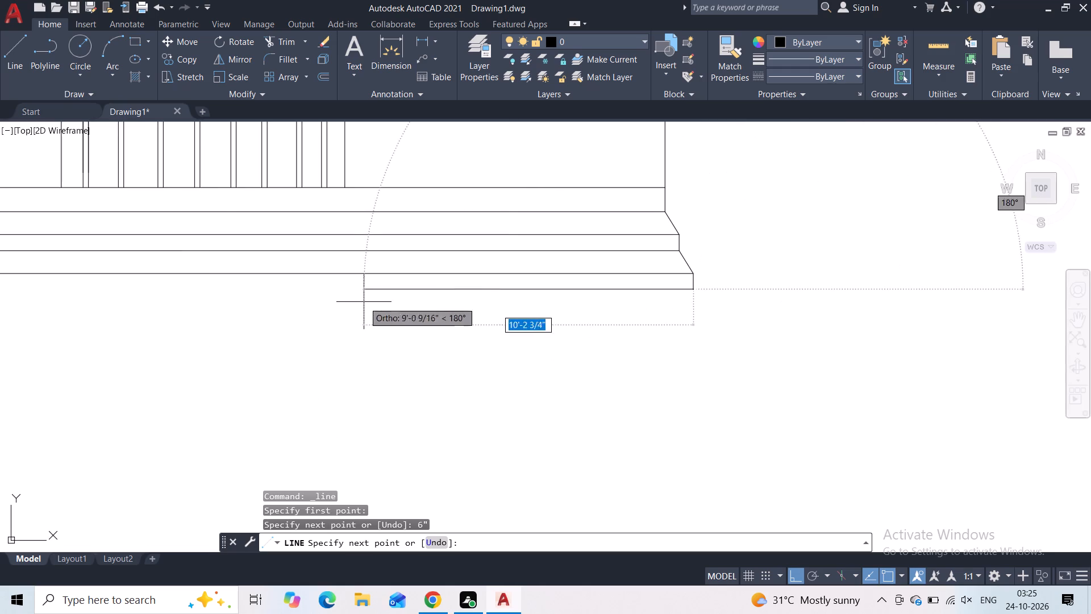
pyautogui.moveTo(188, 303); pyautogui.dragTo(739, 284, button='middle')
pyautogui.scroll(-3, 223, 291)
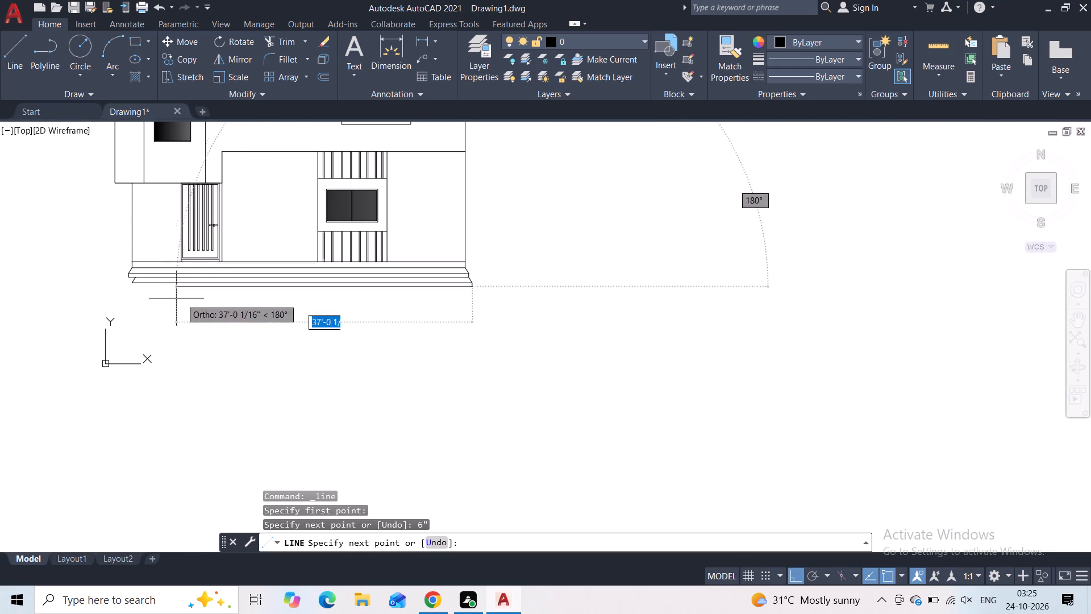
pyautogui.scroll(6, 126, 297)
pyautogui.scroll(-2, 167, 238)
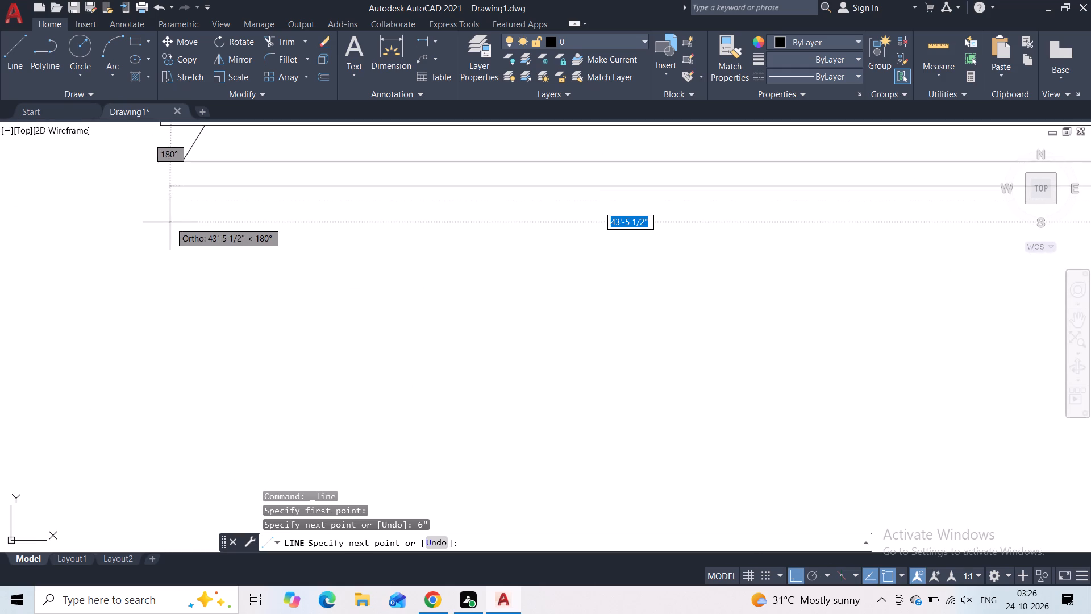
pyautogui.moveTo(170, 221); pyautogui.dragTo(149, 289, button='middle')
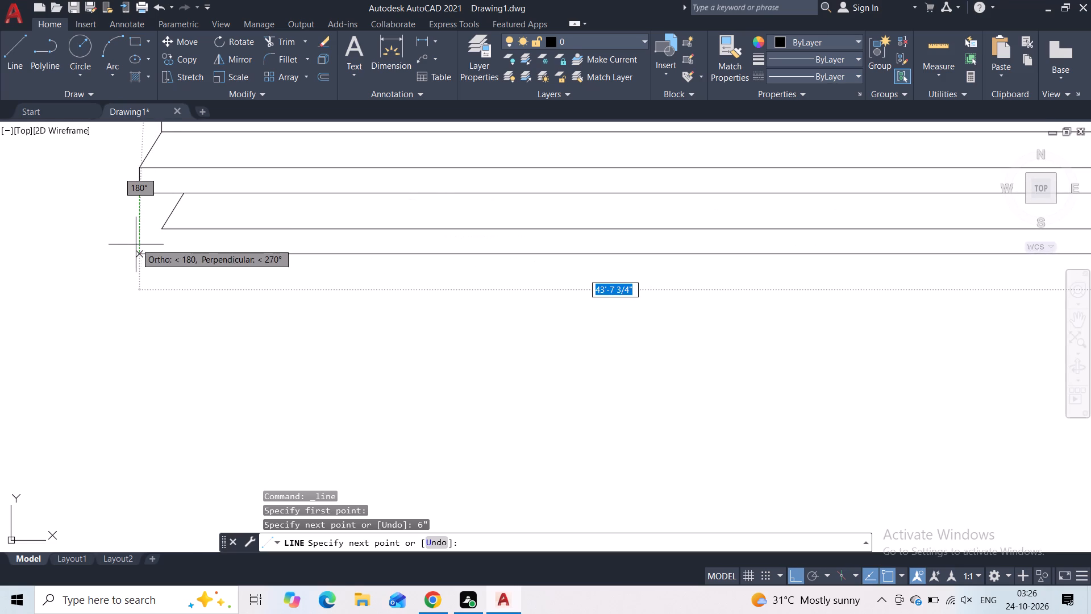
pyautogui.click(140, 255)
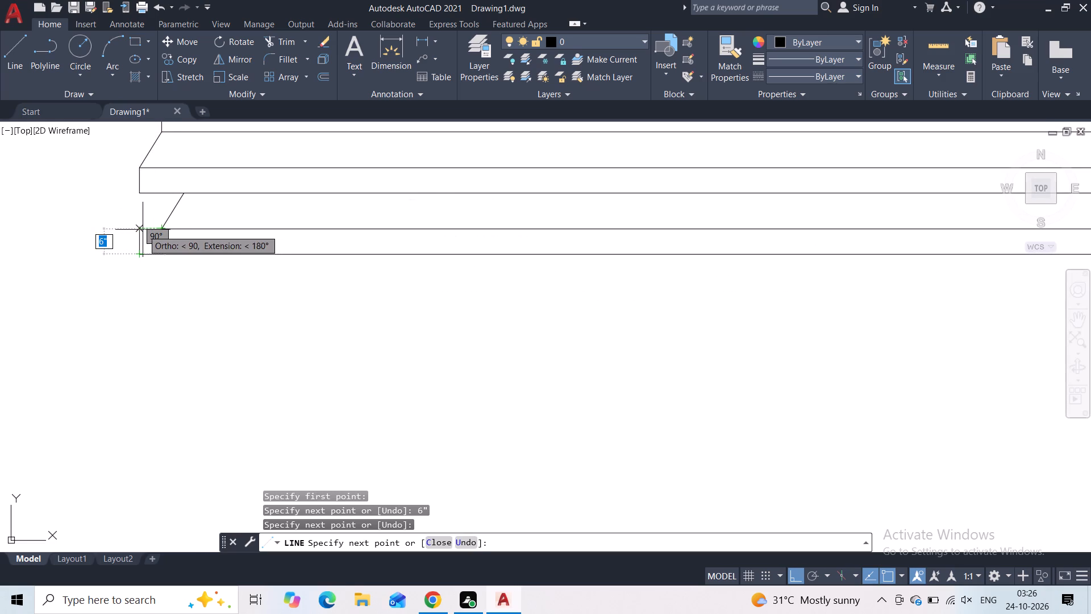
pyautogui.click(140, 230)
pyautogui.press('Escape')
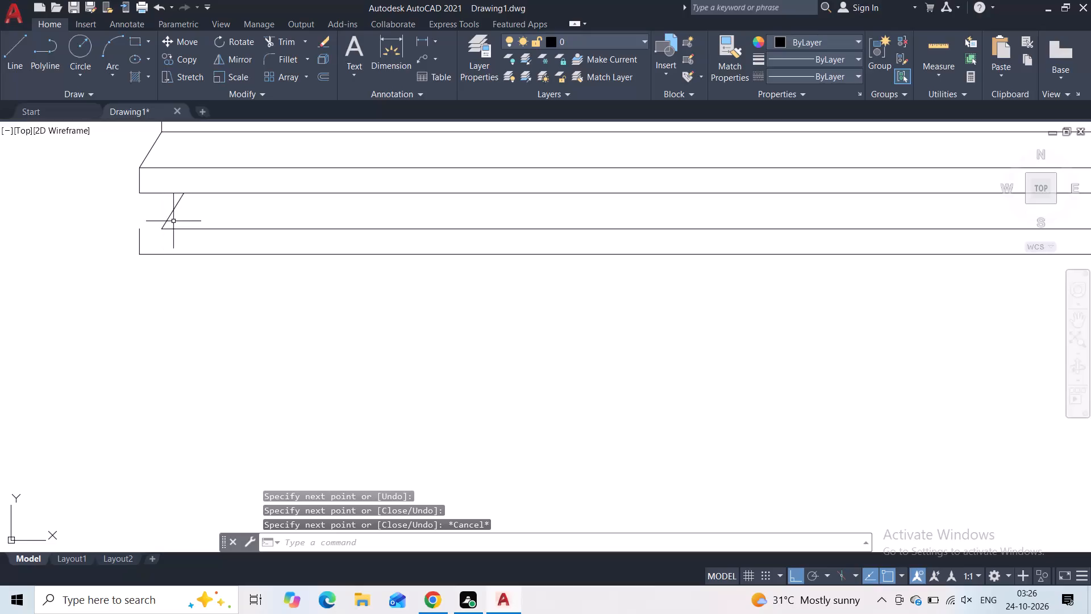
# Stretch the left end of the copied slope's horizontal line to the top of the lower band's left edge.
pyautogui.click(169, 229)
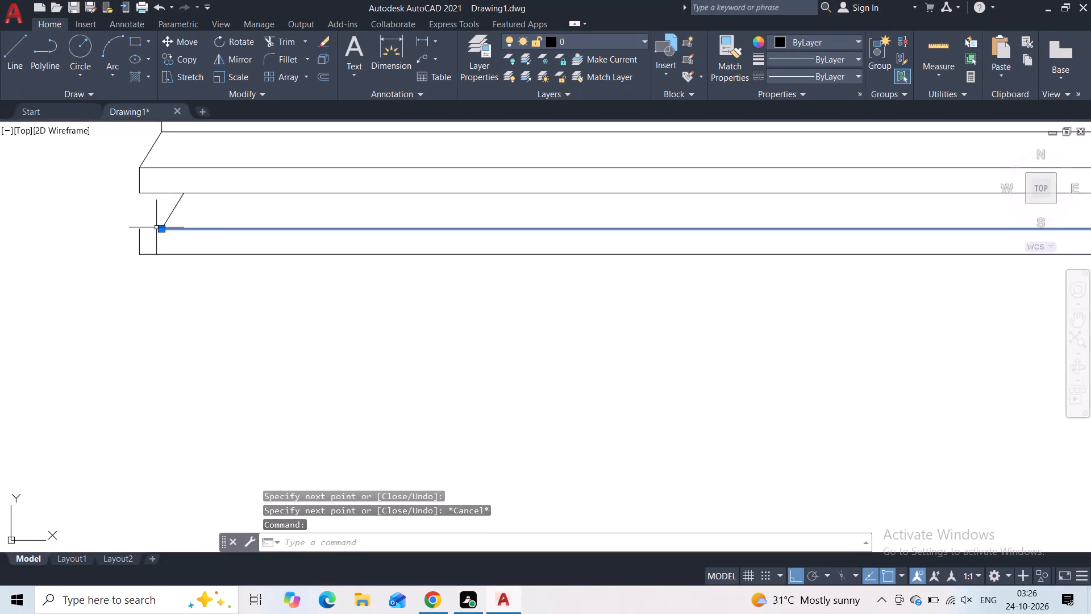
pyautogui.click(159, 227)
pyautogui.click(141, 227)
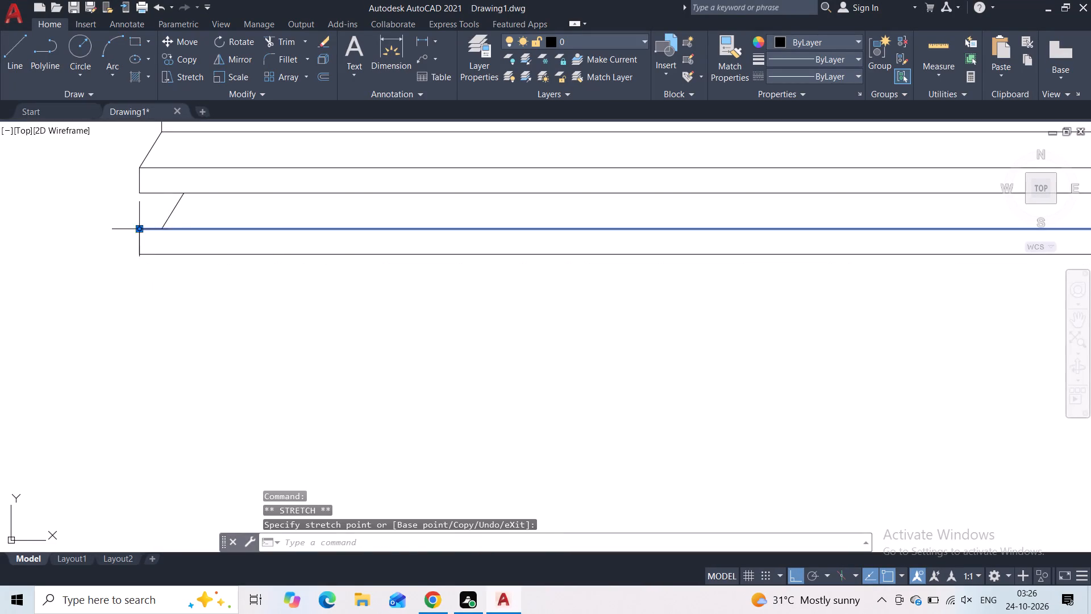
pyautogui.press('Escape')
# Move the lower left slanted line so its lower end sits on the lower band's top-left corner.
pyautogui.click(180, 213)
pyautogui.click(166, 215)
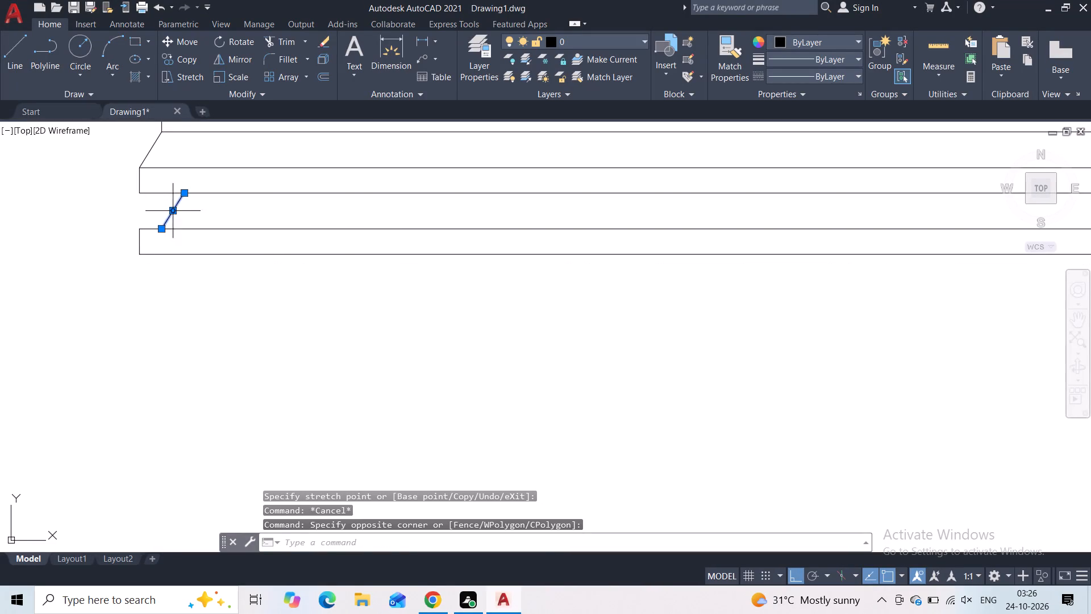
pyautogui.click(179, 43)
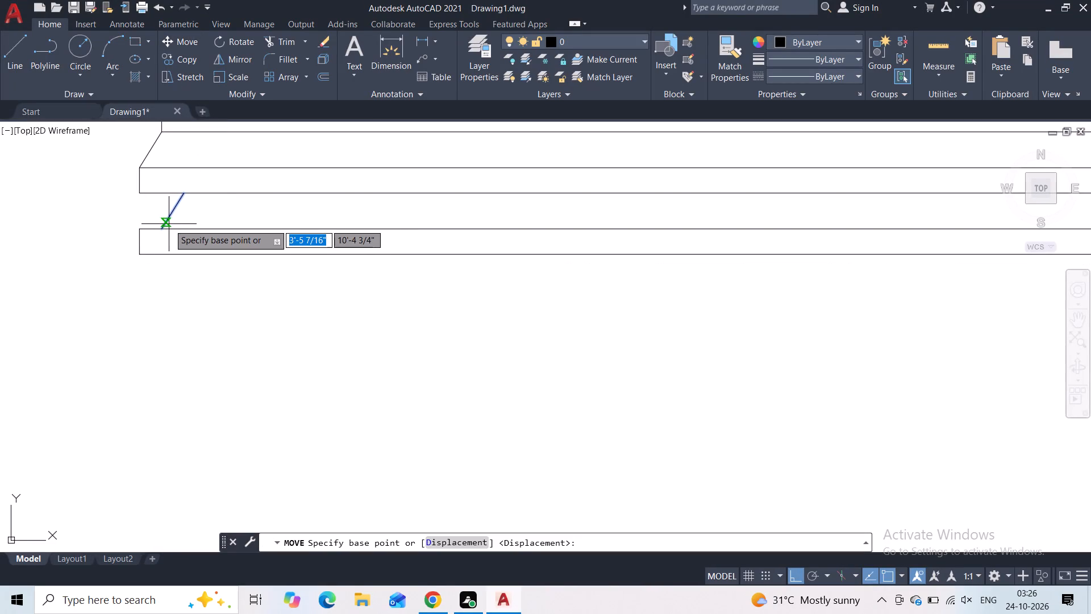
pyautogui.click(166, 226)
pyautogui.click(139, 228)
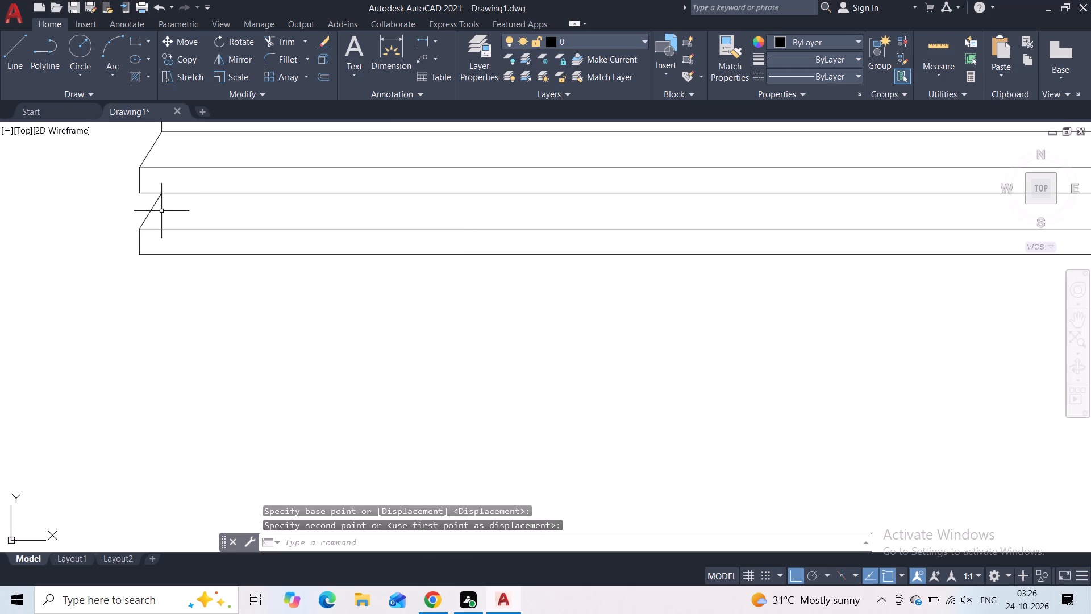
# Move the lower left slanted line so its upper end meets the upper band's bottom-left corner.
pyautogui.scroll(1, 161, 211)
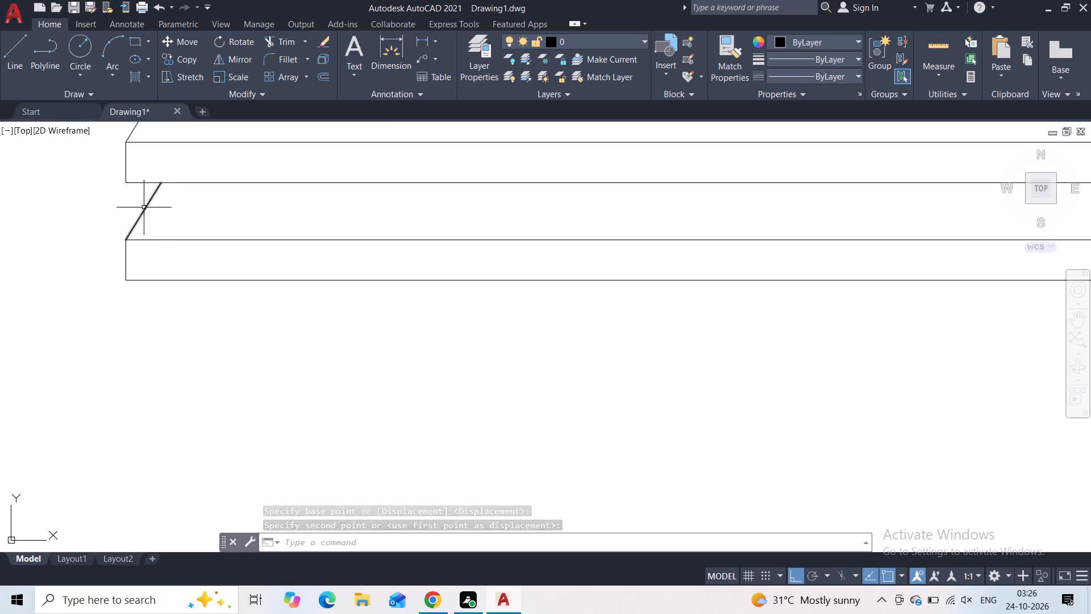
pyautogui.click(144, 208)
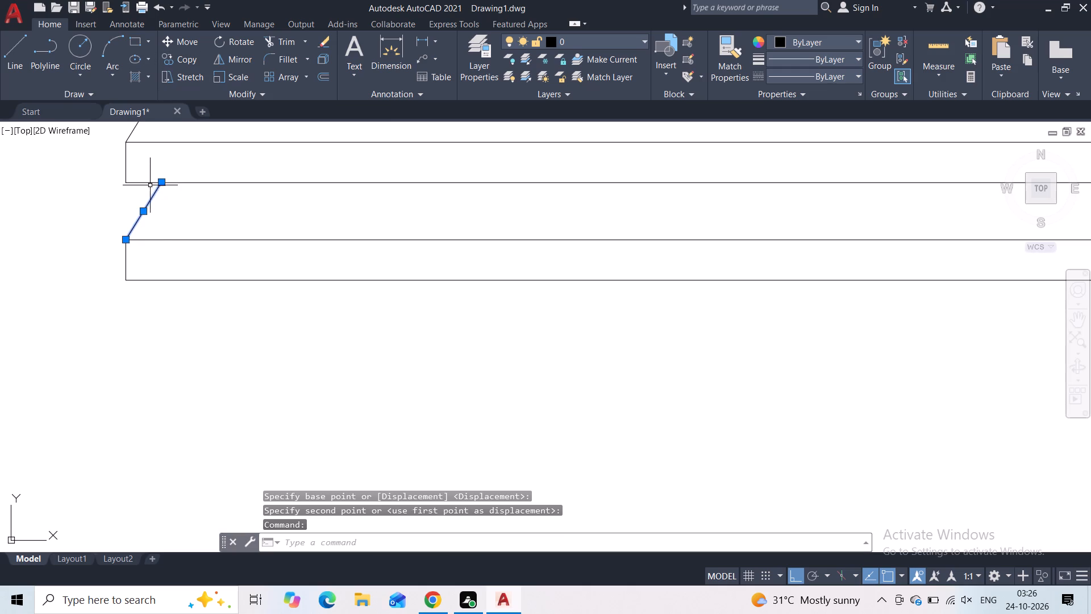
pyautogui.click(182, 45)
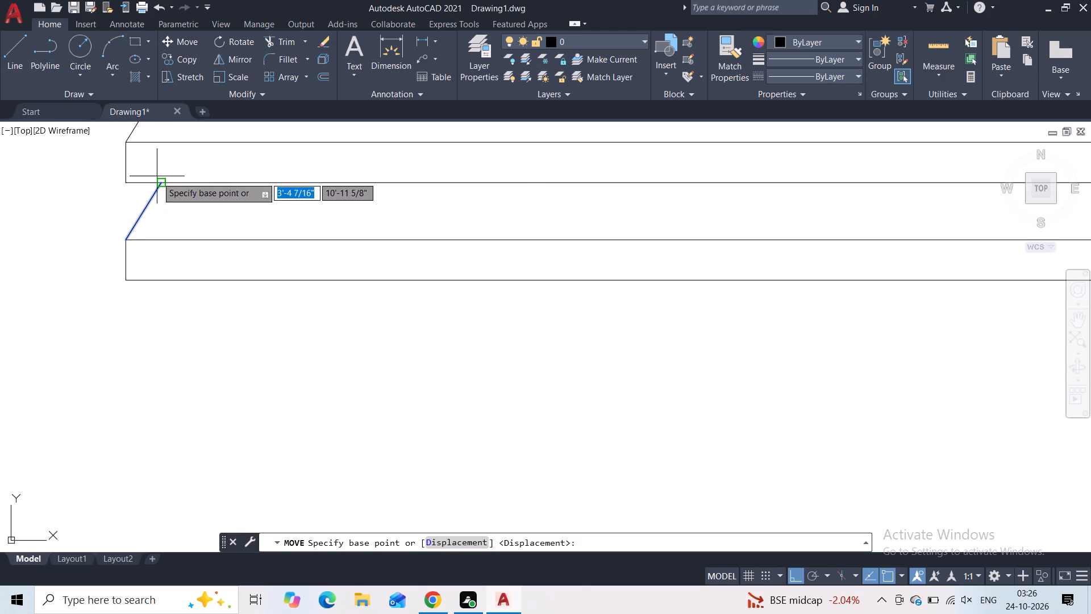
pyautogui.click(163, 181)
pyautogui.click(130, 184)
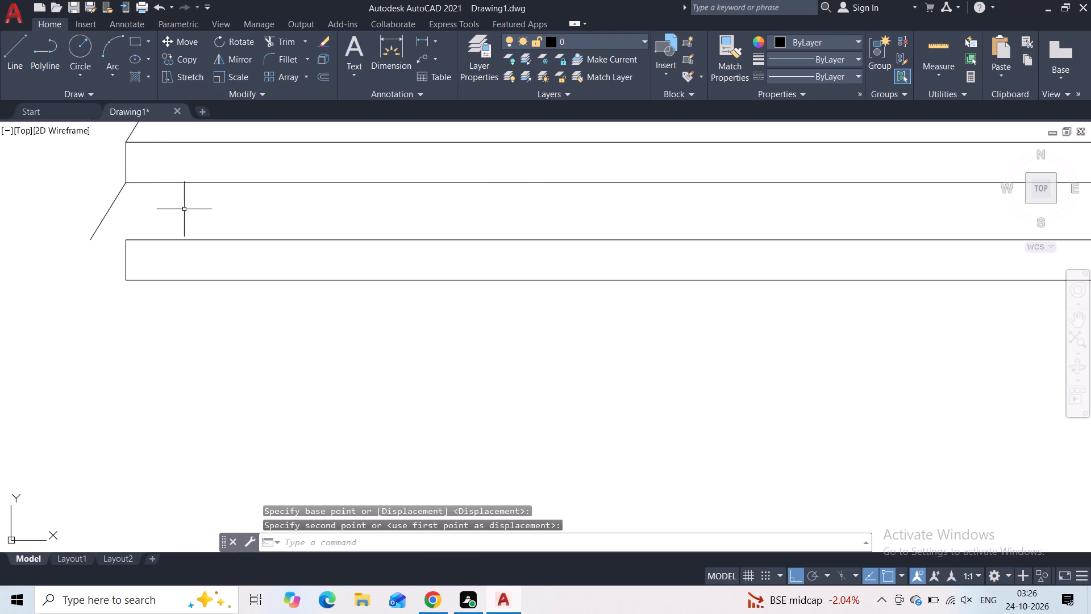
# Stretch the left end of the lower band's top line out to the lower end of the slanted line.
pyautogui.click(128, 240)
pyautogui.click(124, 242)
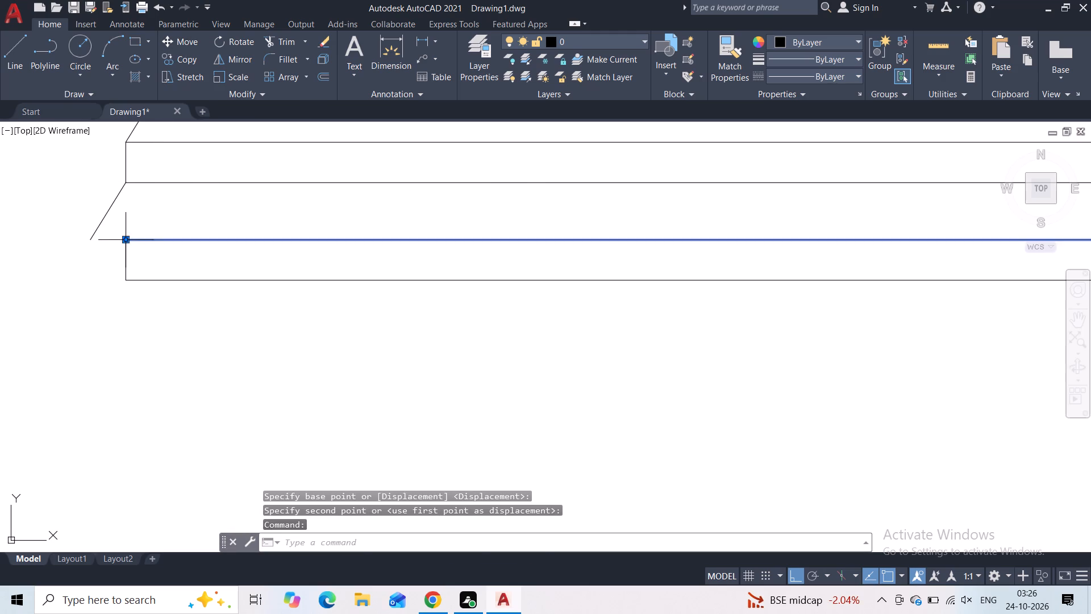
pyautogui.click(93, 243)
pyautogui.press('Escape')
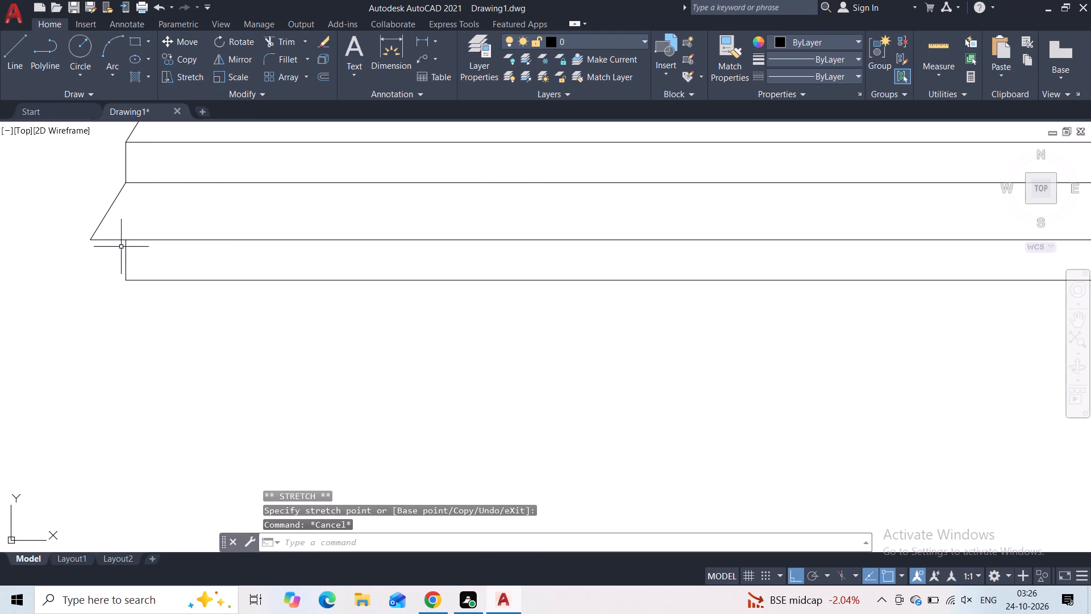
# Extend the lower band to the slanted line's lower end by moving its left edge there and stretching its bottom line to match.
pyautogui.click(128, 268)
pyautogui.click(125, 265)
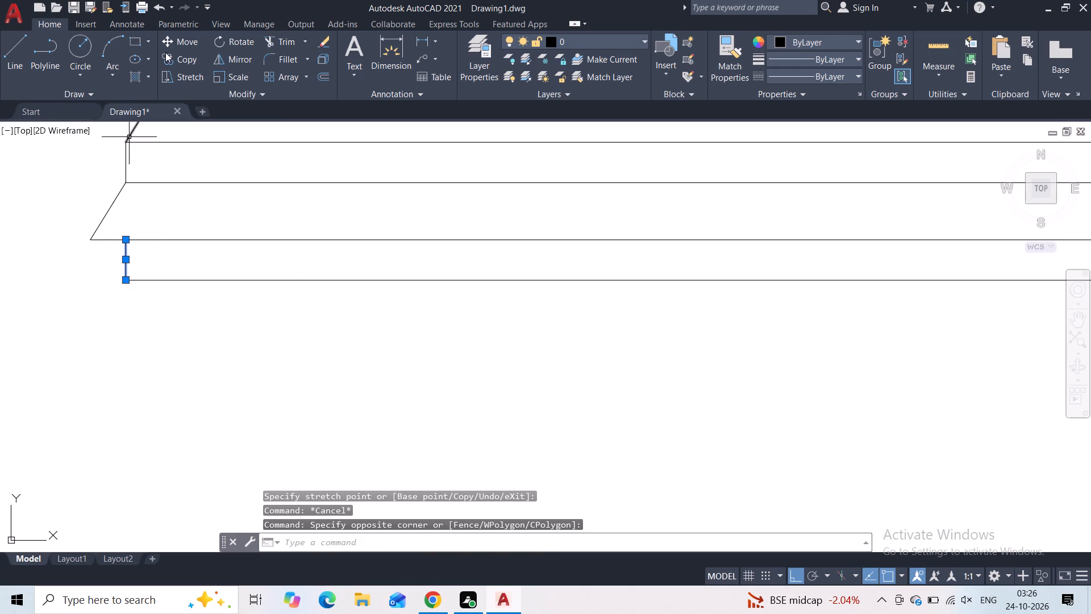
pyautogui.click(180, 45)
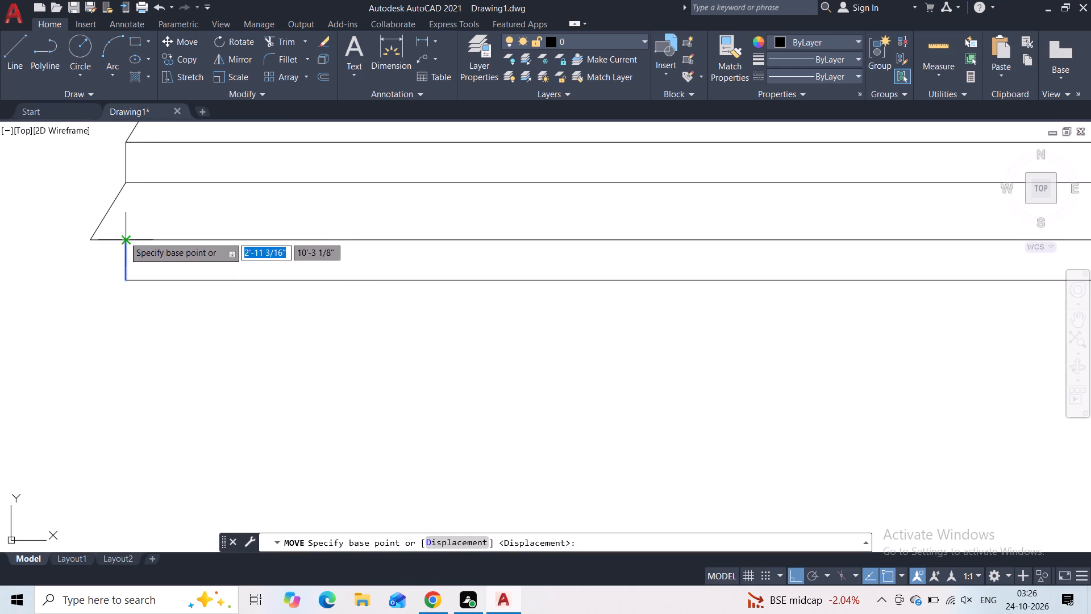
pyautogui.click(123, 238)
pyautogui.click(95, 239)
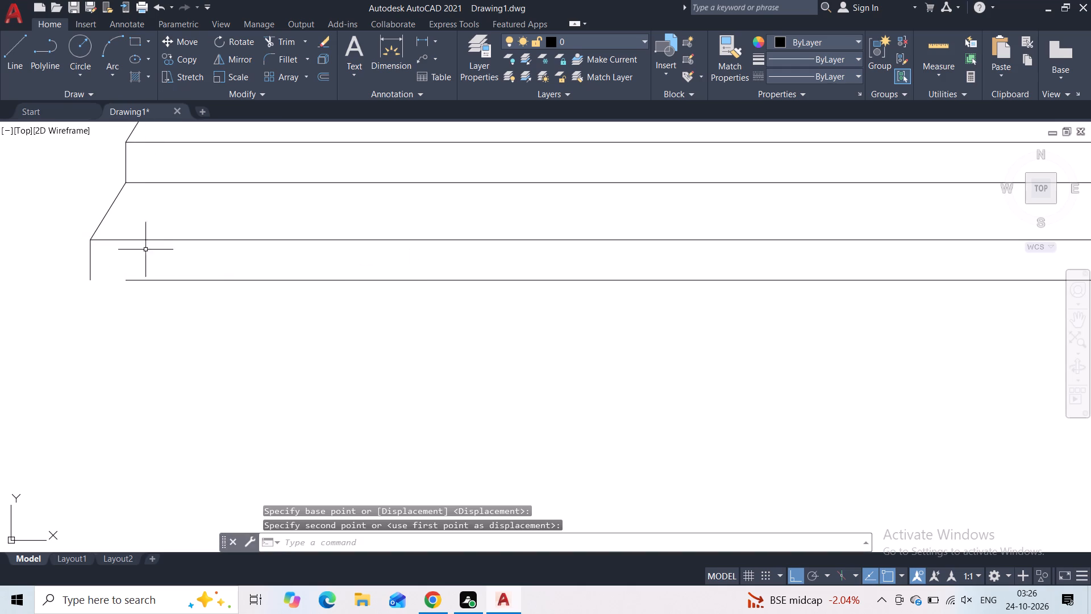
pyautogui.press('Escape')
pyautogui.click(130, 280)
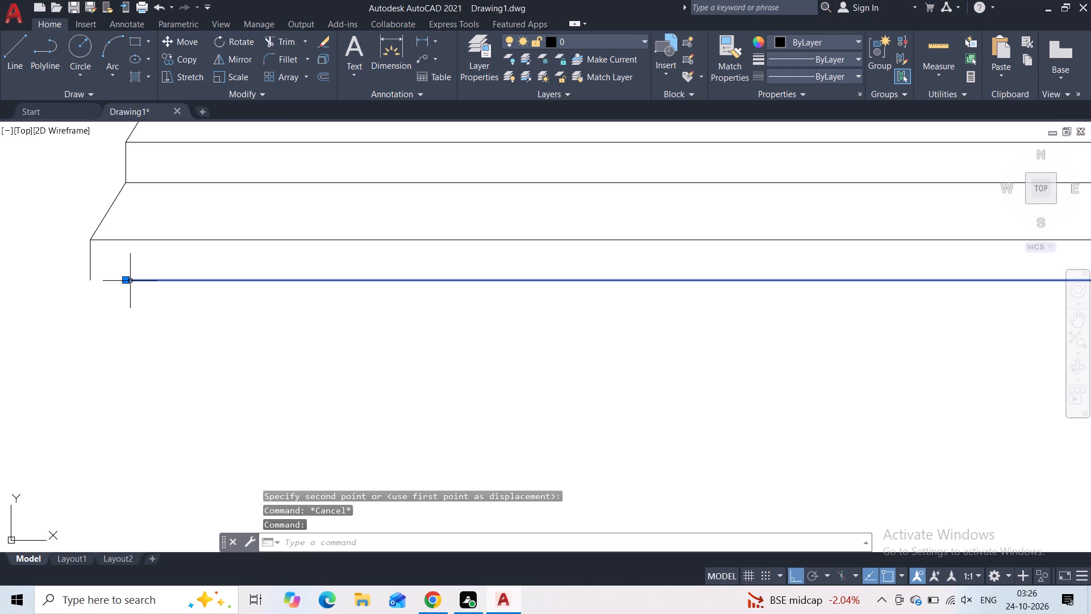
pyautogui.click(129, 280)
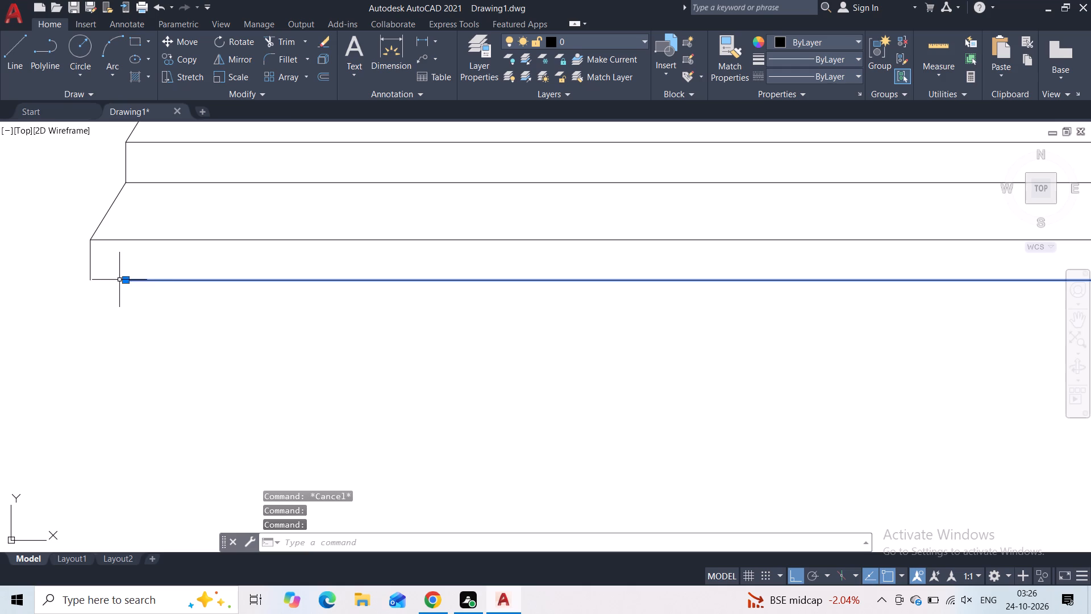
pyautogui.click(124, 281)
pyautogui.click(95, 281)
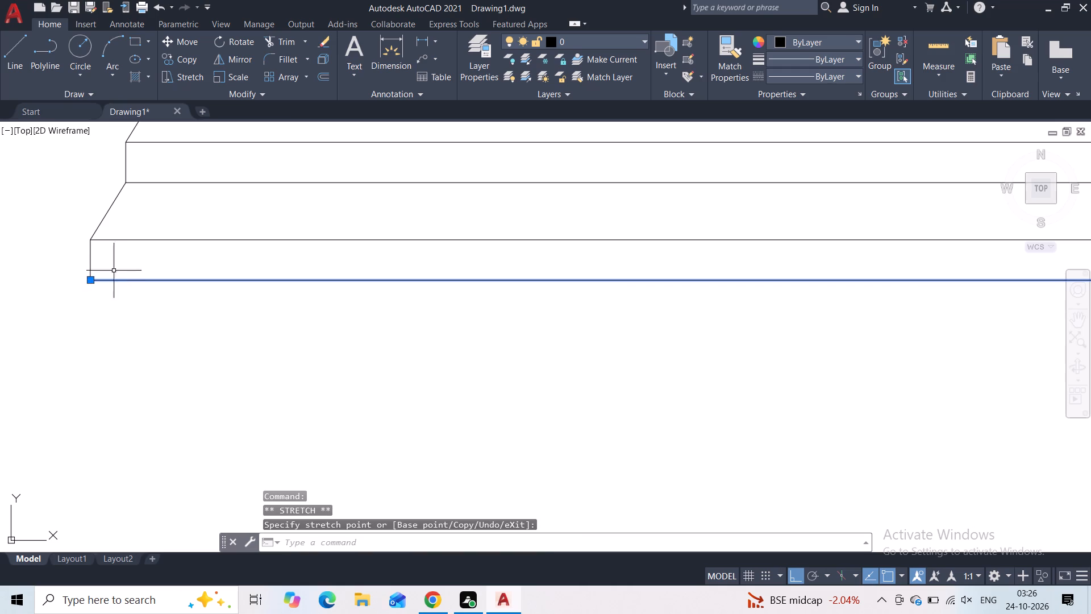
pyautogui.press('Escape')
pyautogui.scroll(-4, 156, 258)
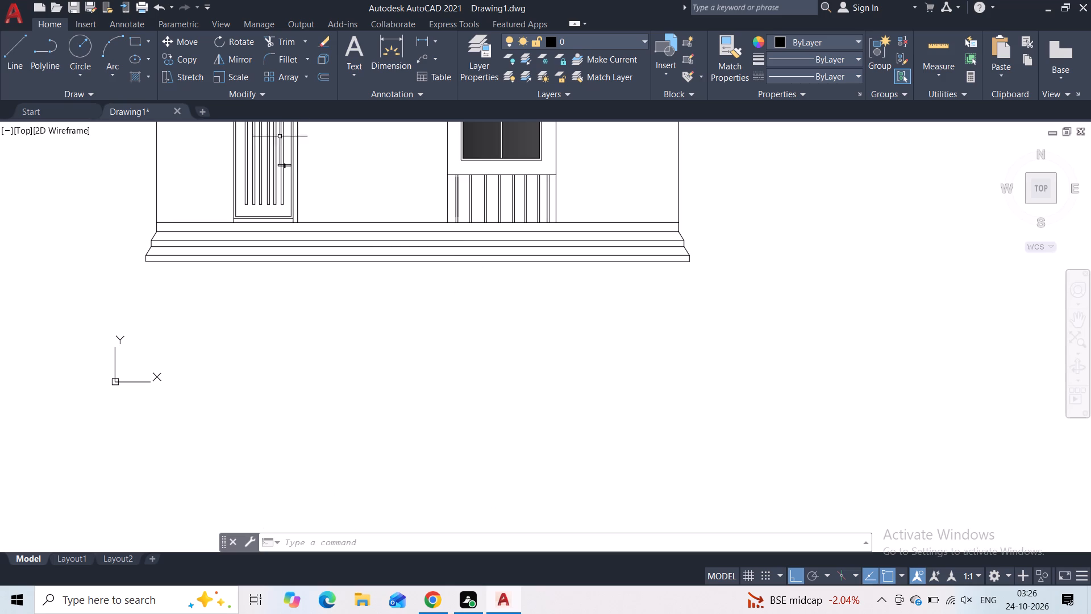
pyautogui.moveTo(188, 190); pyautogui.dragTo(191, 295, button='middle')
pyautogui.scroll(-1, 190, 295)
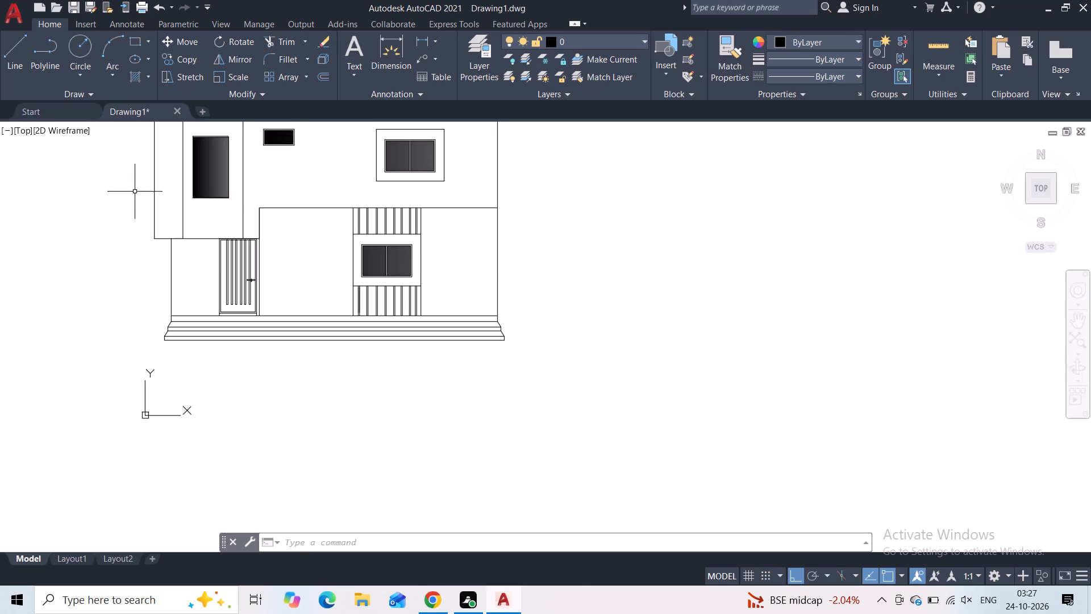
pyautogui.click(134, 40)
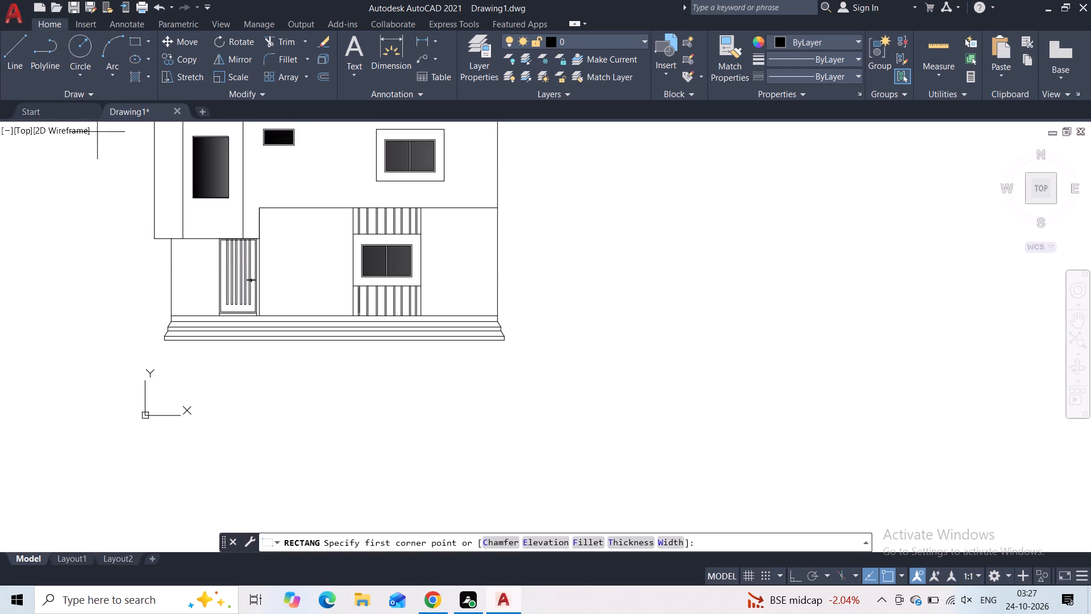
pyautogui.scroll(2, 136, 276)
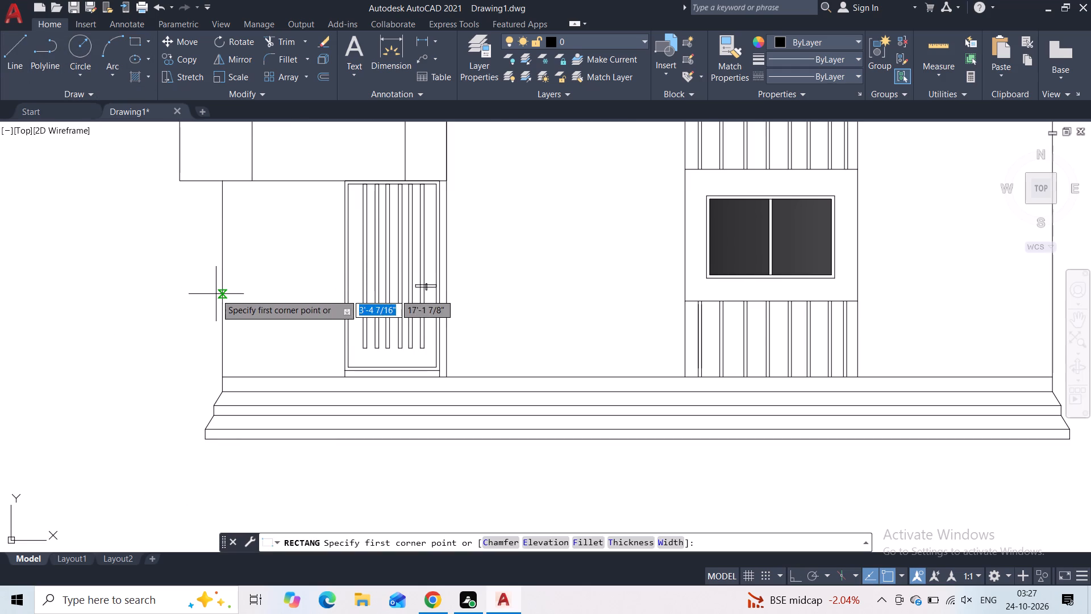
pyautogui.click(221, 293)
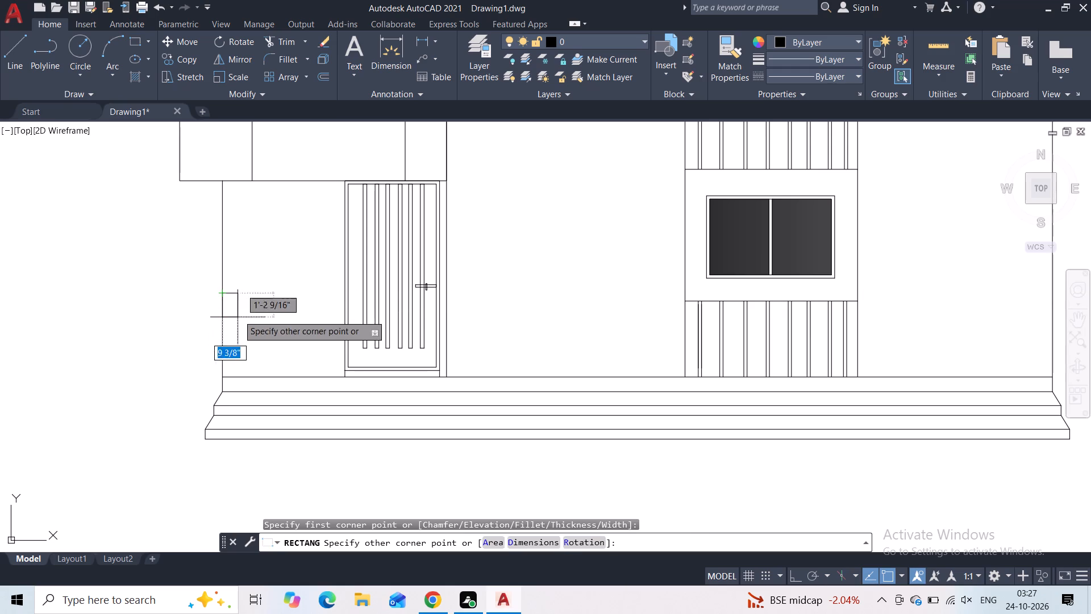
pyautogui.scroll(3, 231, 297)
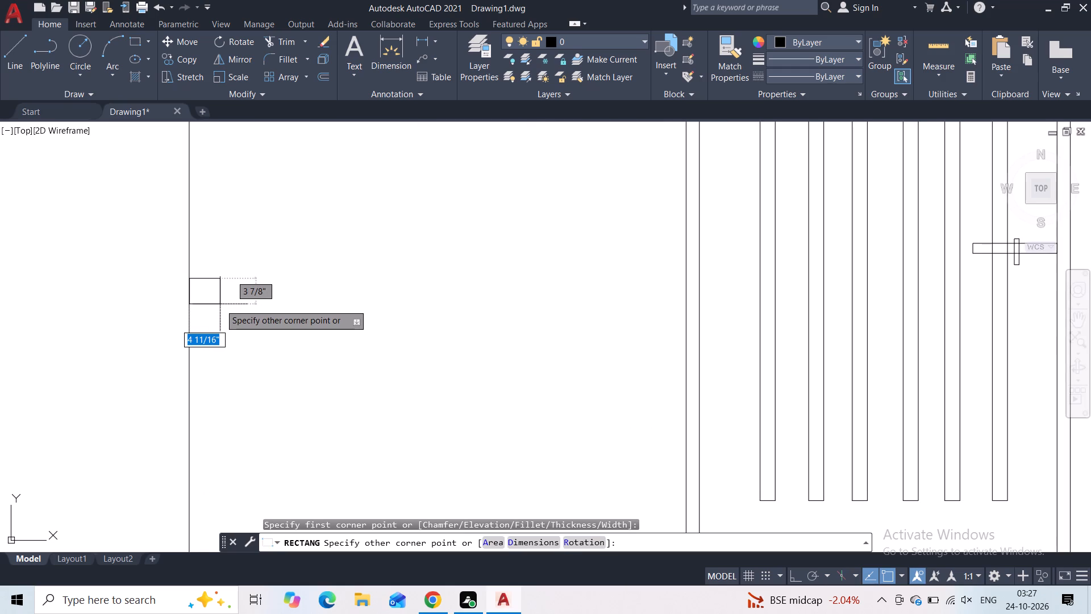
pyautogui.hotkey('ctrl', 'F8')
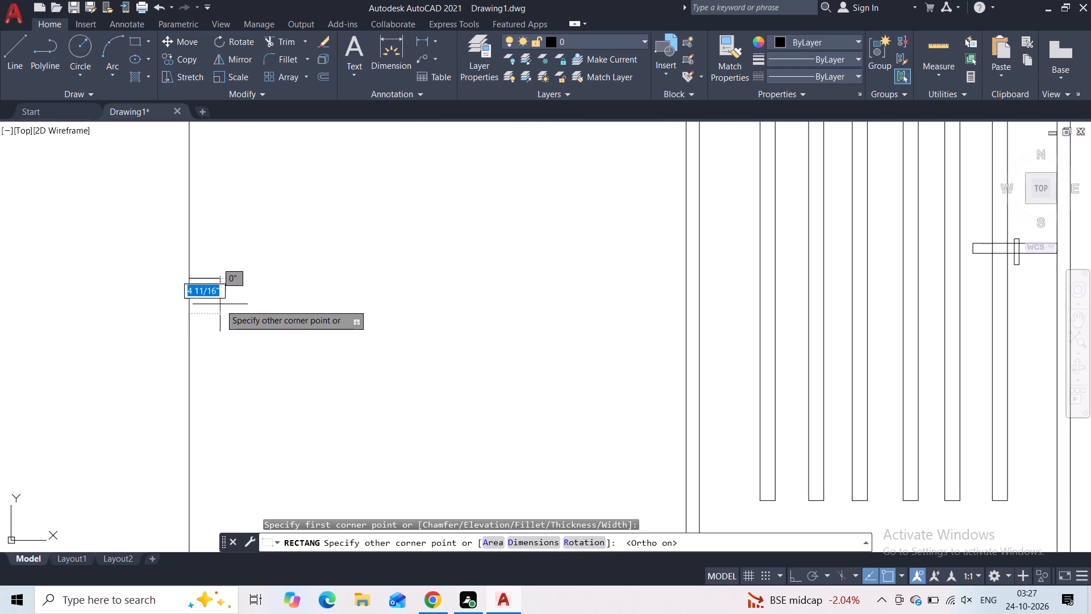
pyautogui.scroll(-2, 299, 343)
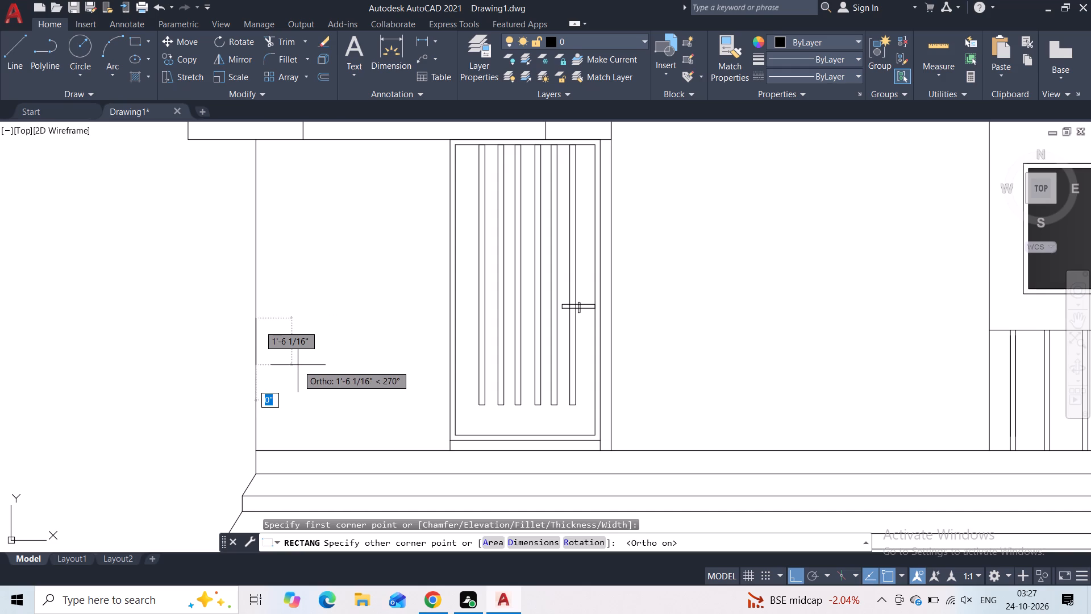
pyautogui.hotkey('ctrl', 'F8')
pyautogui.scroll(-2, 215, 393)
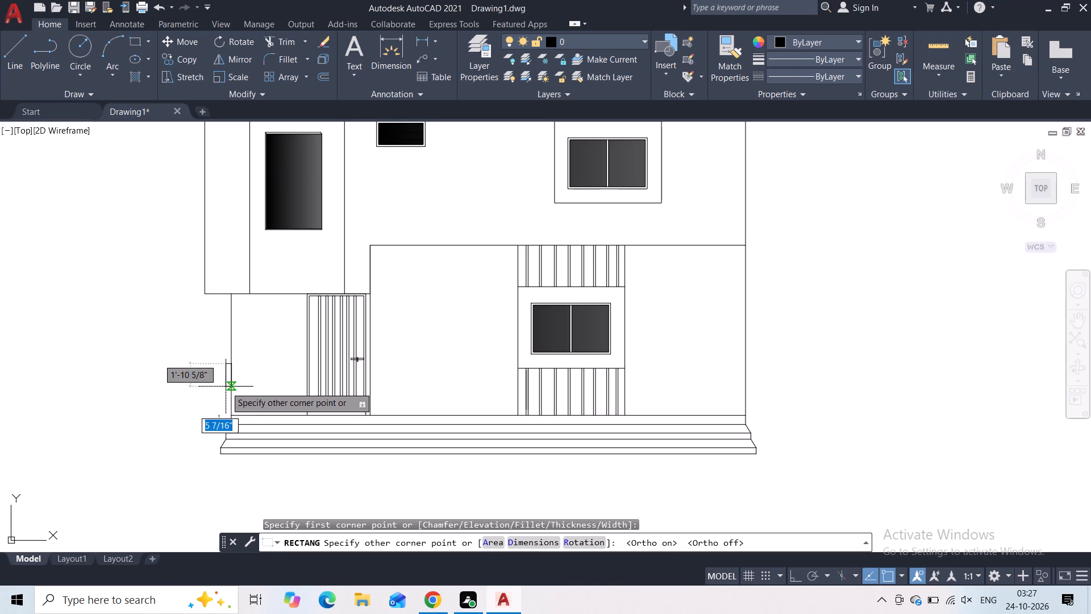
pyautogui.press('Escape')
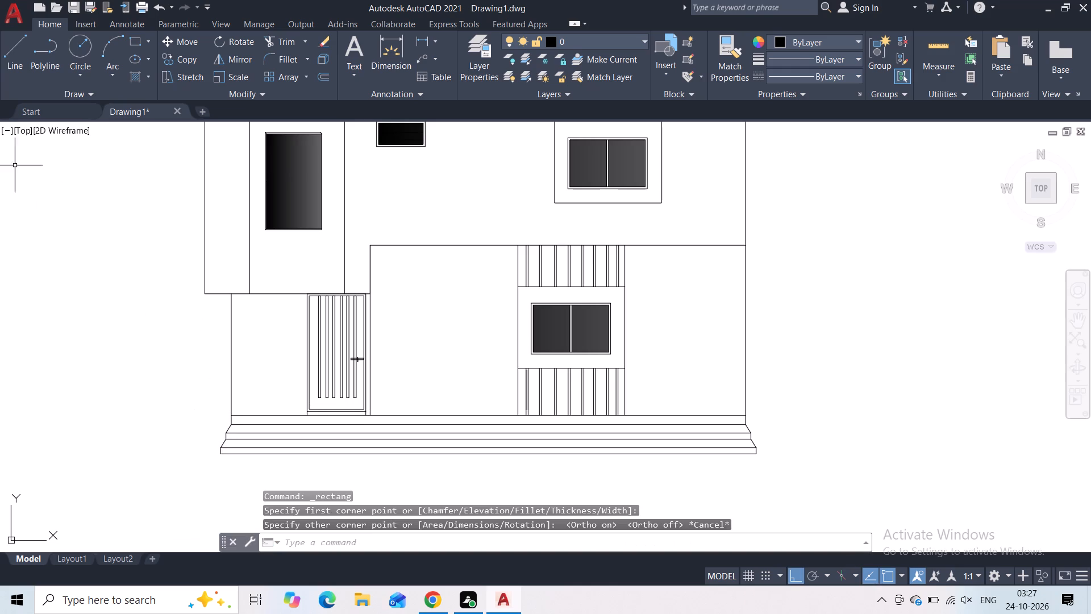
# With ortho off, draw a slanted line about 3'-9 3/4" long from the ground-floor wall's left edge, running outward and down.
pyautogui.click(10, 72)
pyautogui.scroll(1, 191, 345)
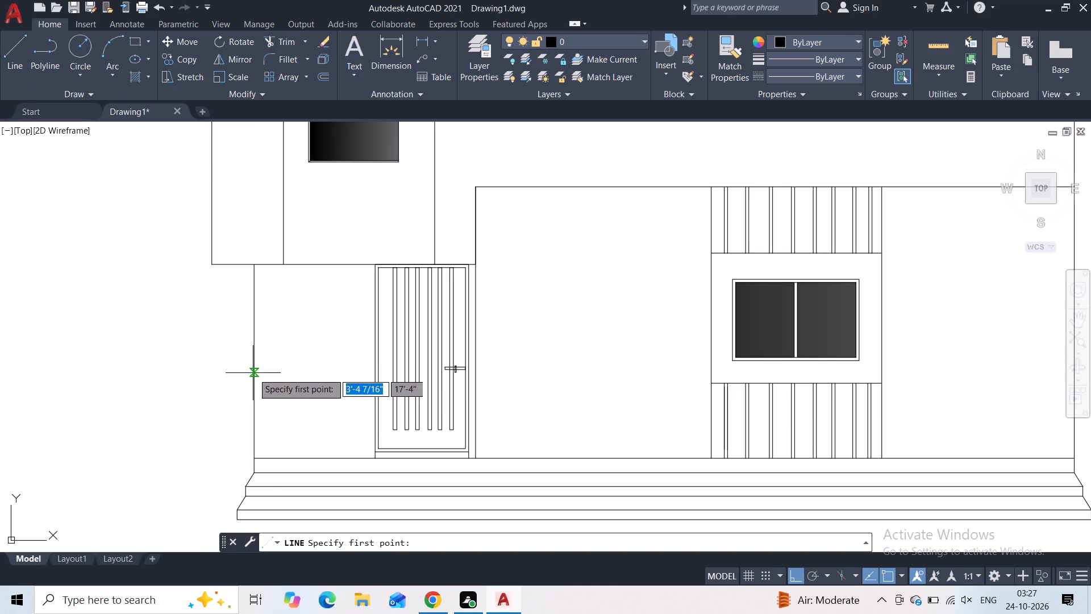
pyautogui.click(253, 373)
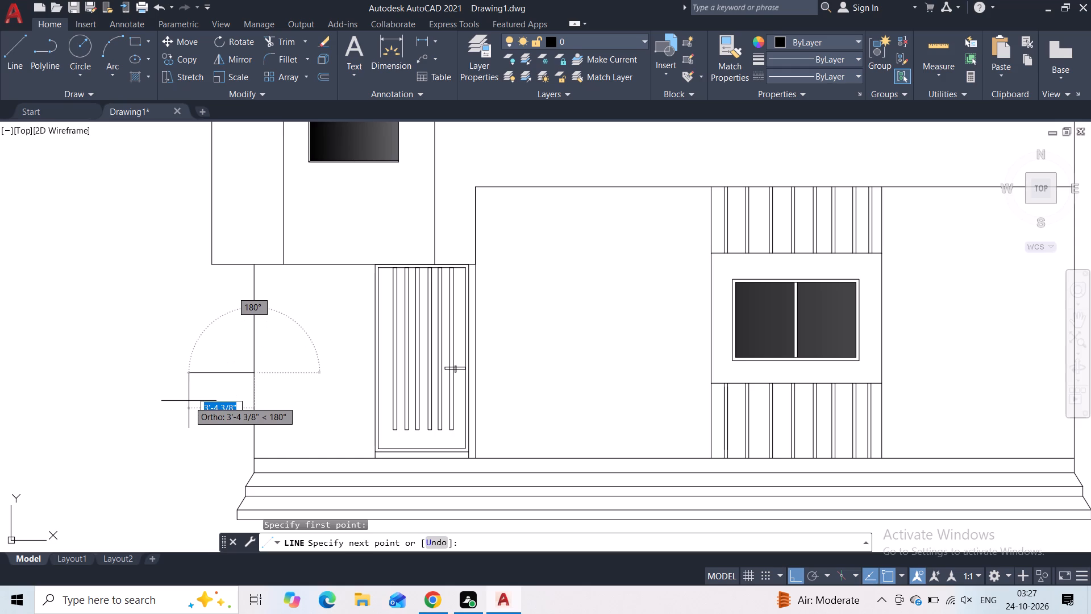
pyautogui.hotkey('ctrl', 'F8')
pyautogui.moveTo(169, 438); pyautogui.dragTo(148, 408, button='middle')
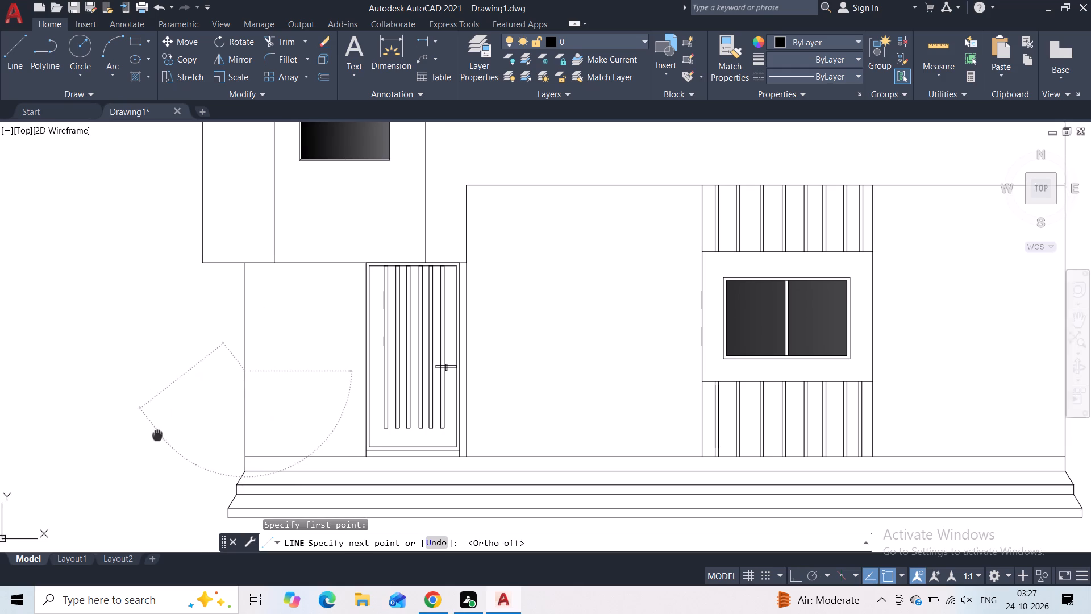
pyautogui.moveTo(148, 408); pyautogui.dragTo(103, 249, button='middle')
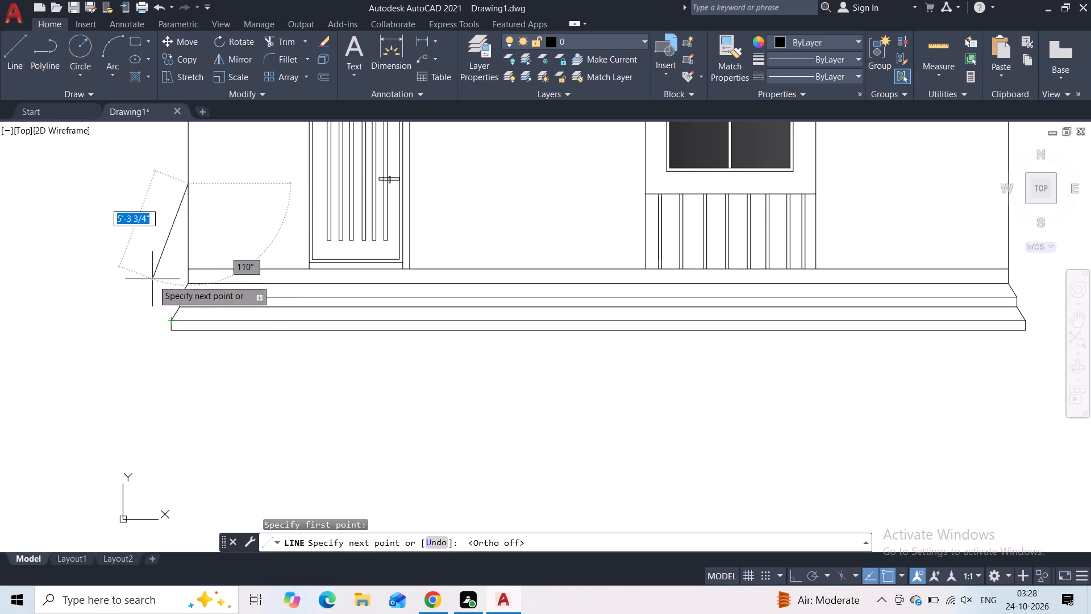
pyautogui.click(148, 247)
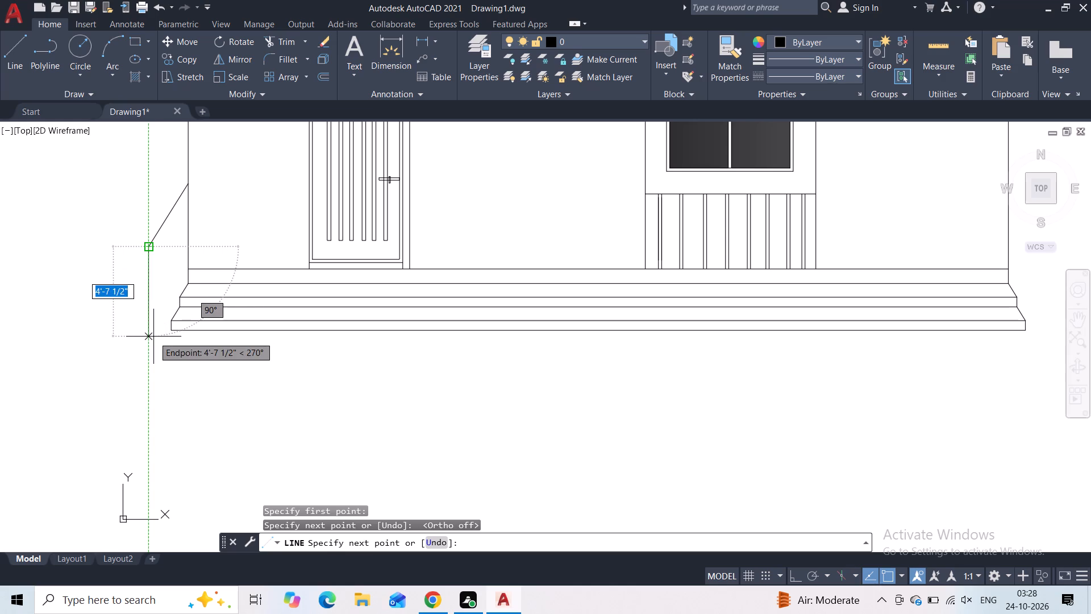
pyautogui.press('Escape')
# Draw a near-vertical line about 5'-5" long from the lower band's top-left corner up to the midpoint of the new slanted line.
pyautogui.scroll(1, 175, 271)
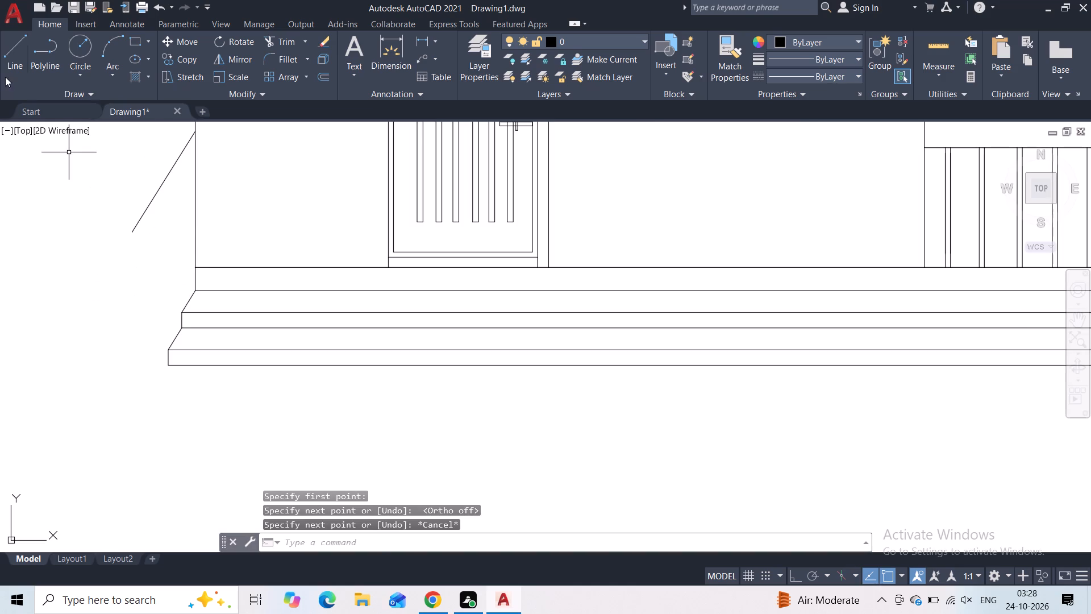
pyautogui.click(6, 76)
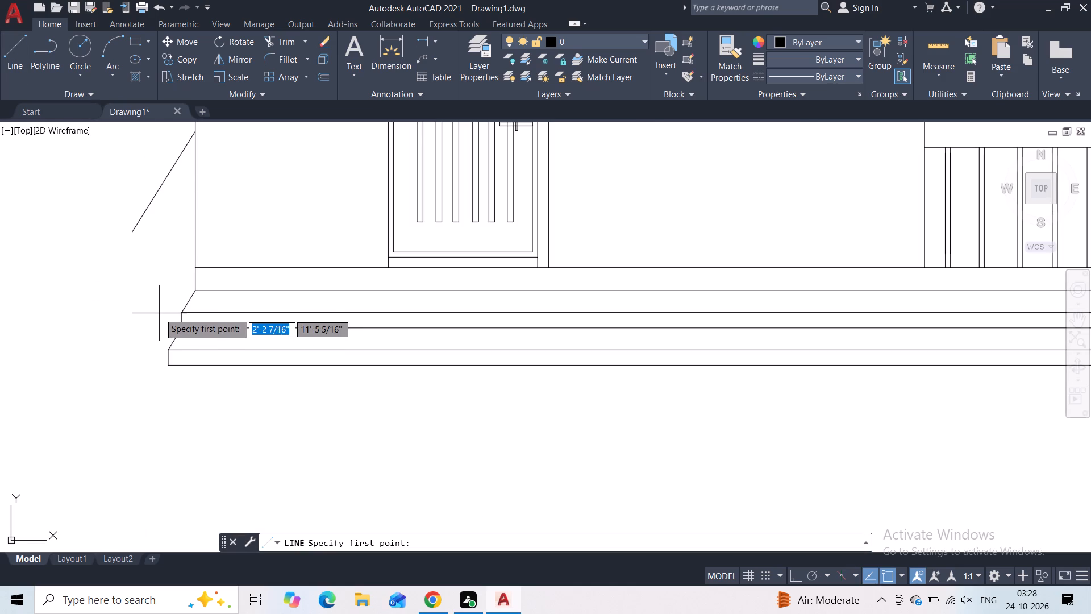
pyautogui.moveTo(171, 354); pyautogui.dragTo(171, 346)
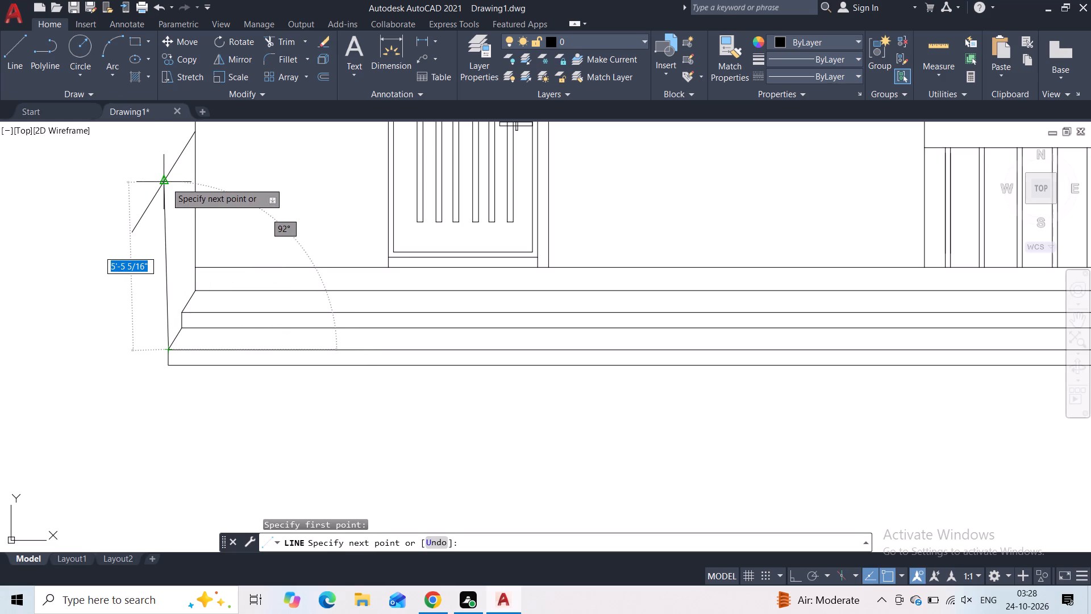
pyautogui.click(166, 182)
pyautogui.press('Escape')
pyautogui.moveTo(177, 223); pyautogui.dragTo(175, 236, button='middle')
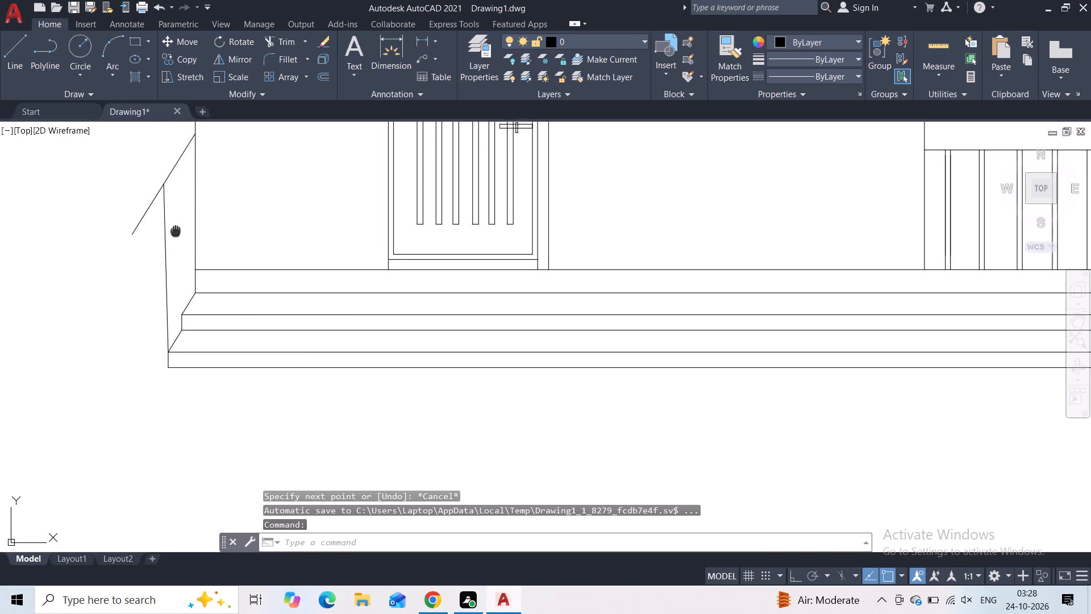
pyautogui.moveTo(175, 236); pyautogui.dragTo(166, 267, button='middle')
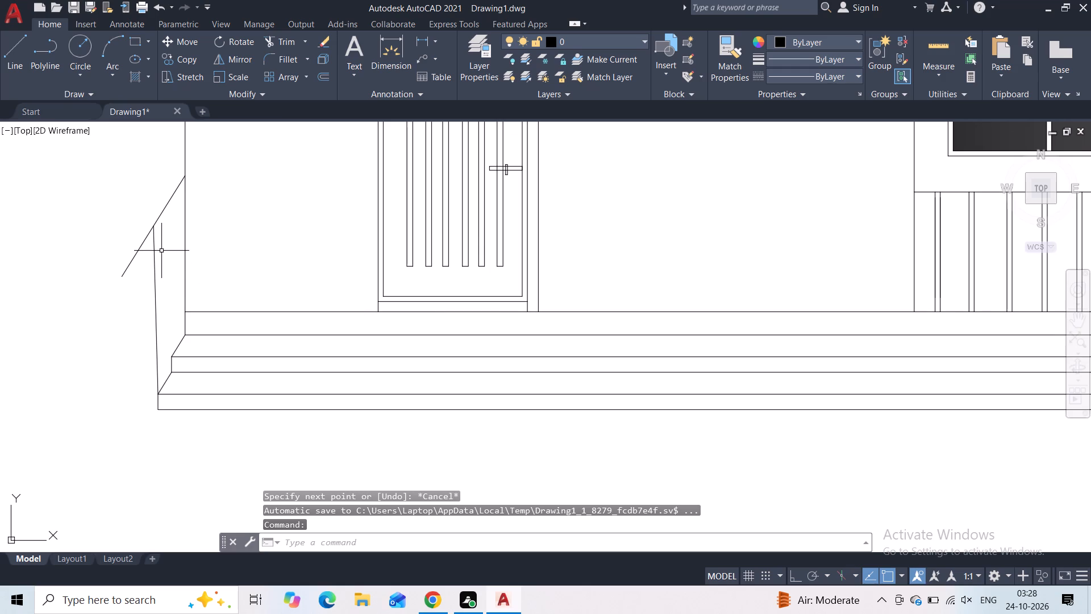
# Draw a near-vertical line about 5'-0 9/16" long from the middle band's top-left corner up to the slanted line.
pyautogui.press('space')
pyautogui.scroll(1, 164, 329)
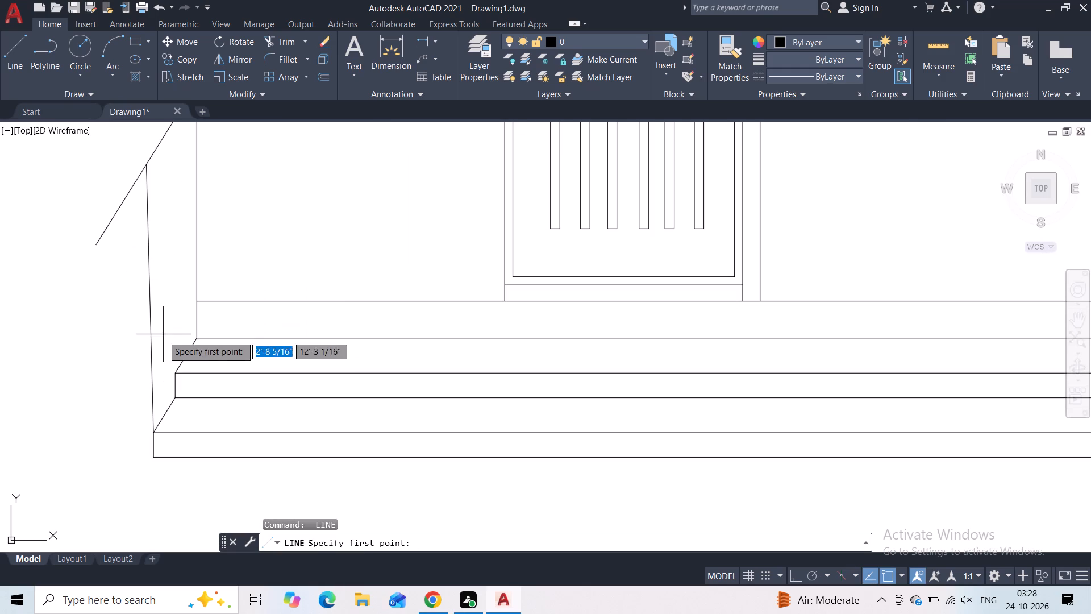
pyautogui.moveTo(173, 370); pyautogui.dragTo(173, 364)
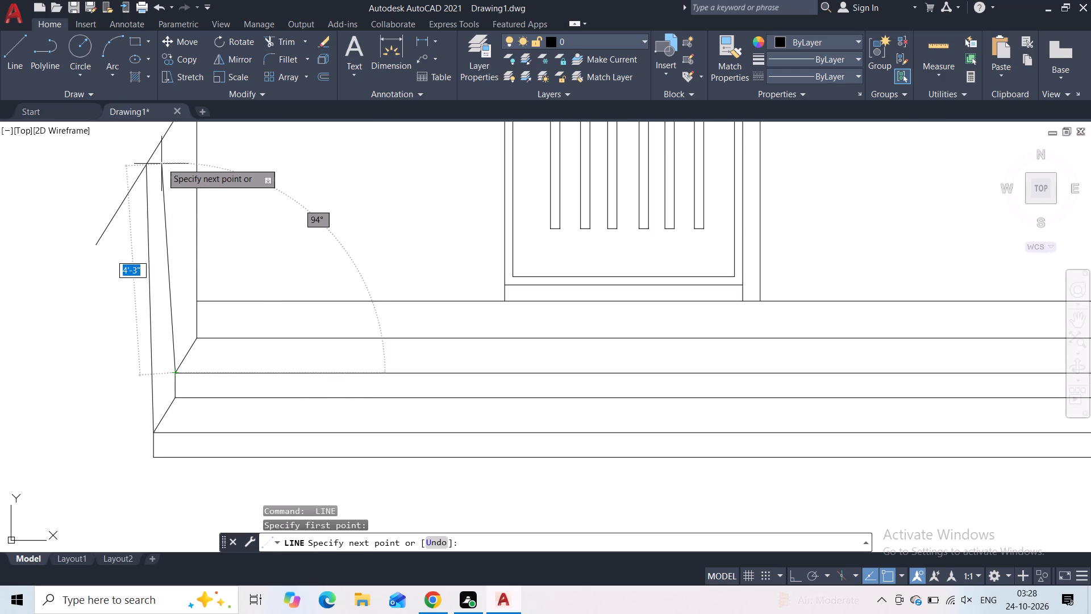
pyautogui.moveTo(168, 152); pyautogui.dragTo(159, 237, button='middle')
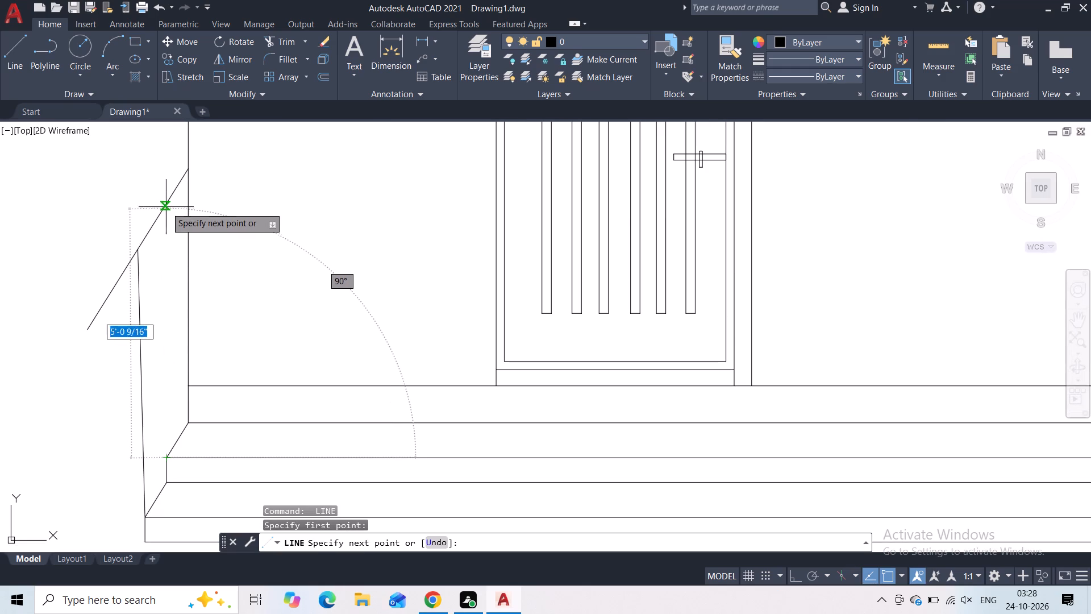
pyautogui.click(166, 206)
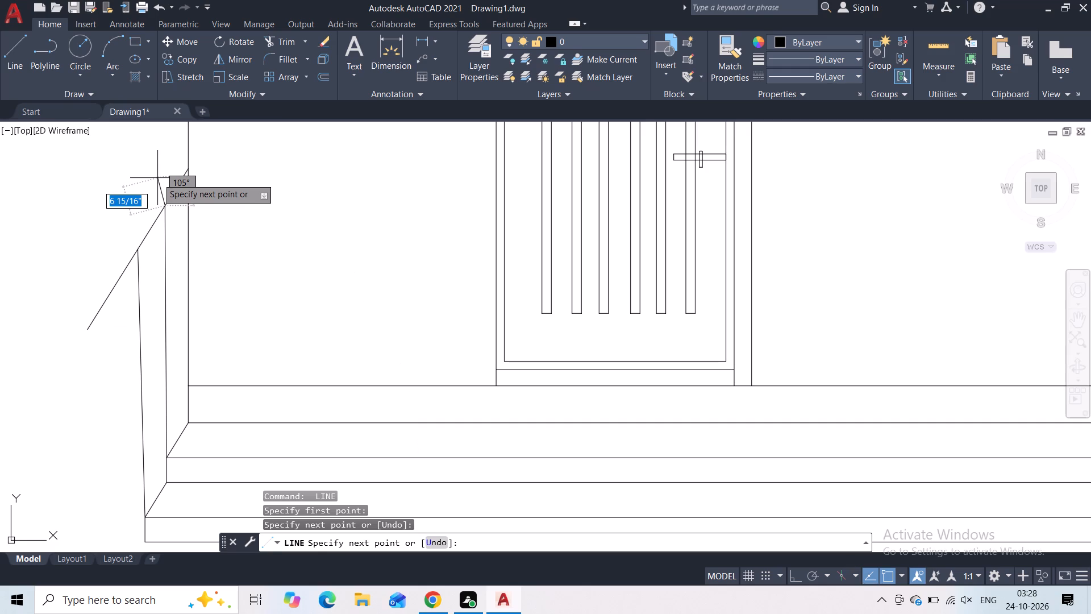
pyautogui.press('Escape')
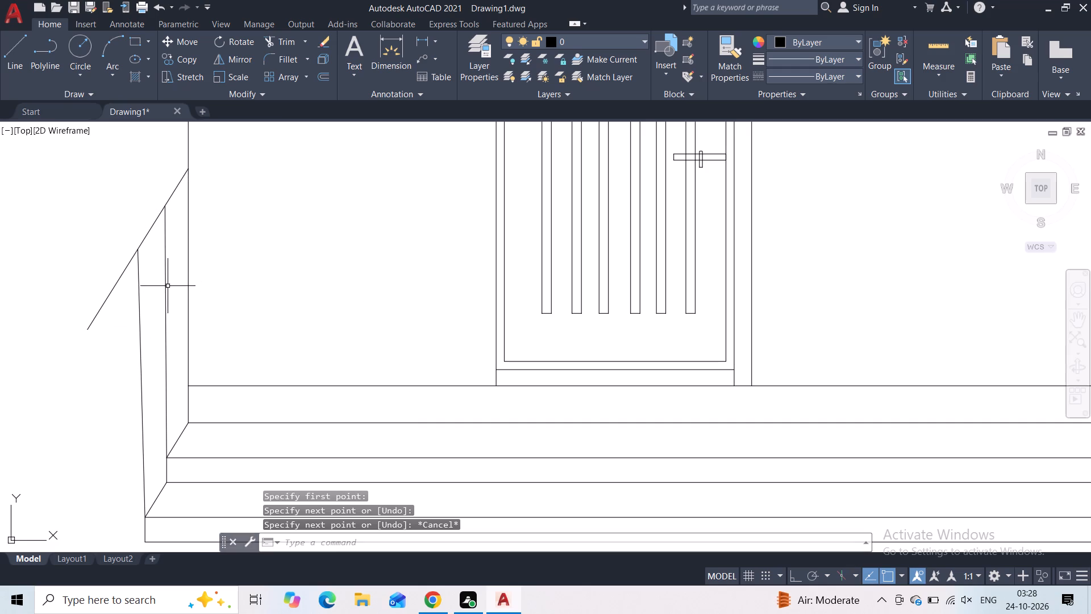
# Offset the two near-vertical post lines by 2", the inner one toward the wall and the outer one away from it.
pyautogui.click(170, 276)
pyautogui.click(159, 283)
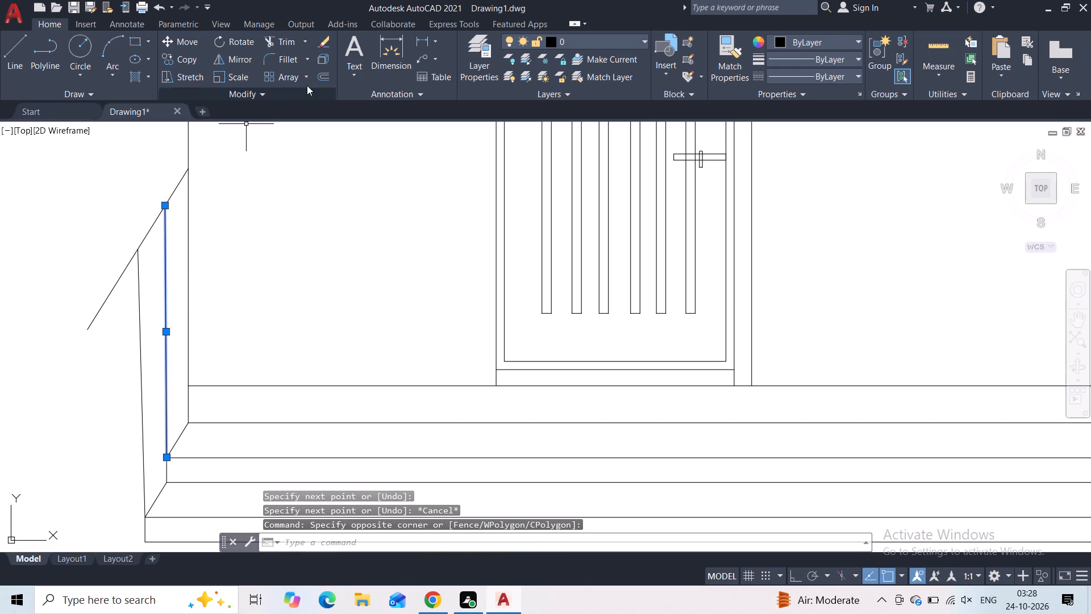
pyautogui.click(326, 76)
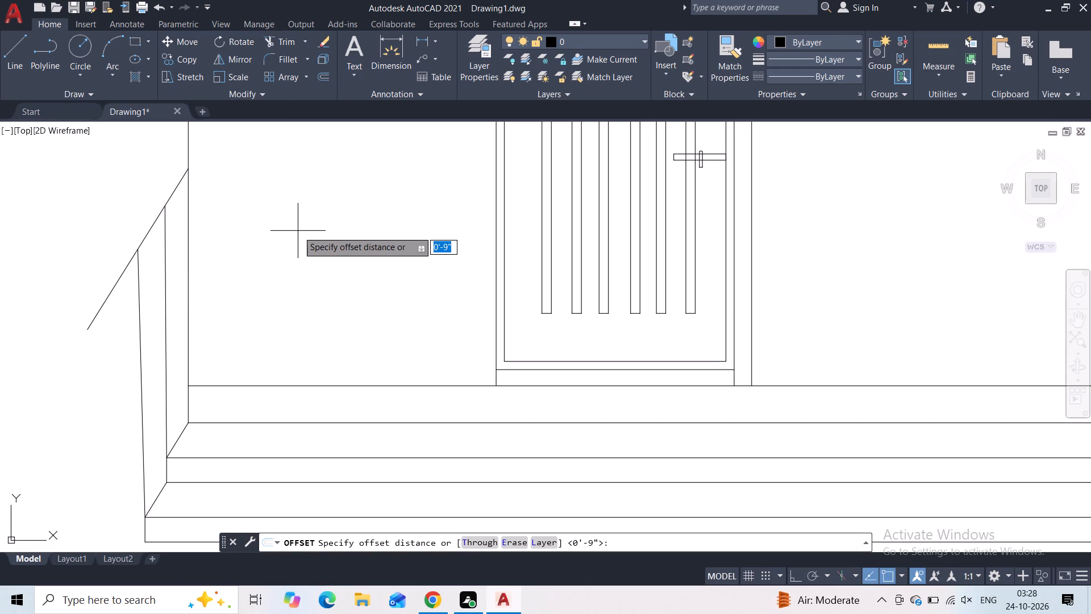
pyautogui.write('2"')
pyautogui.press('Return')
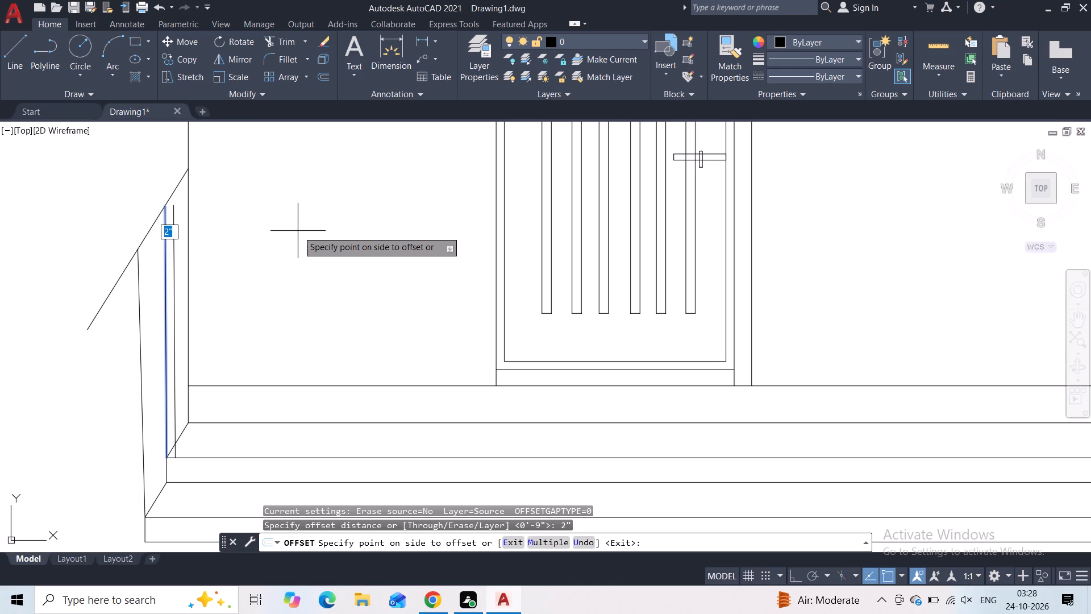
pyautogui.click(181, 239)
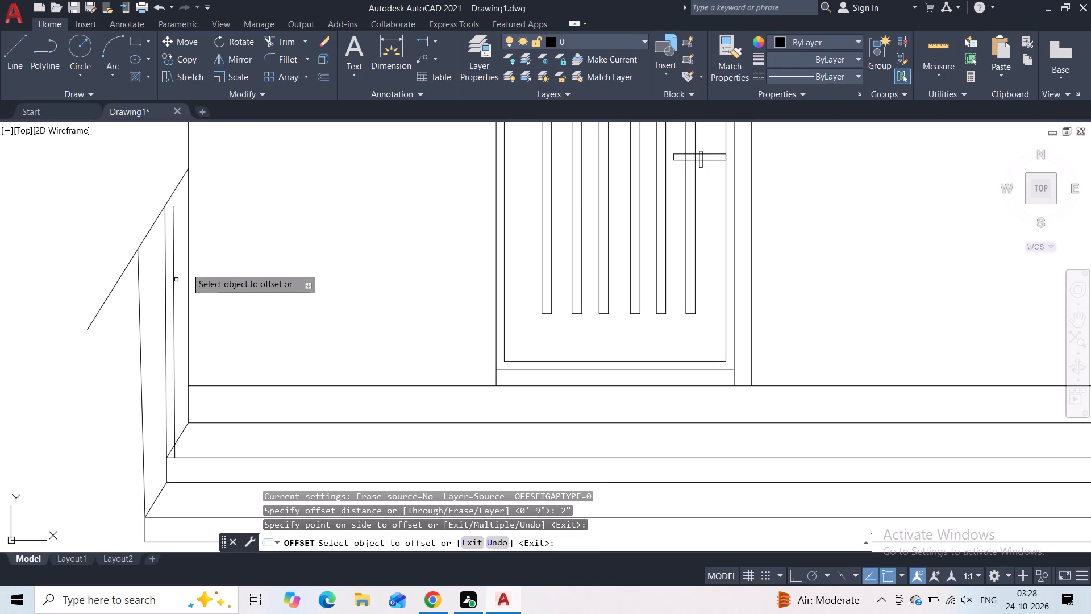
pyautogui.click(137, 291)
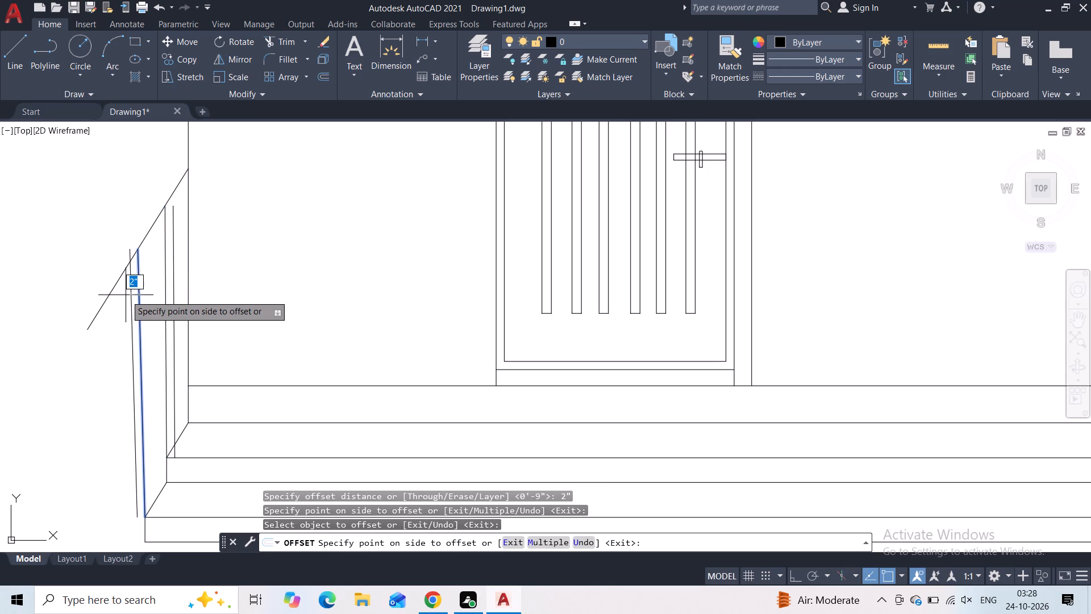
pyautogui.click(126, 295)
pyautogui.press('Escape')
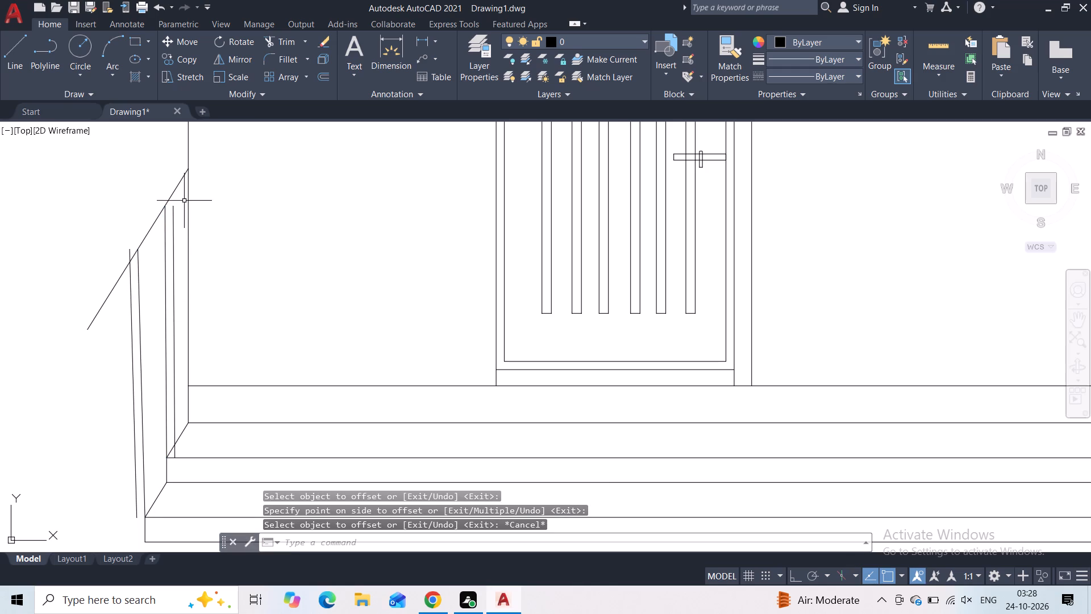
# Extend the inner post's offset line up to the slanted line.
pyautogui.press('e')
pyautogui.press('x')
pyautogui.click(207, 240)
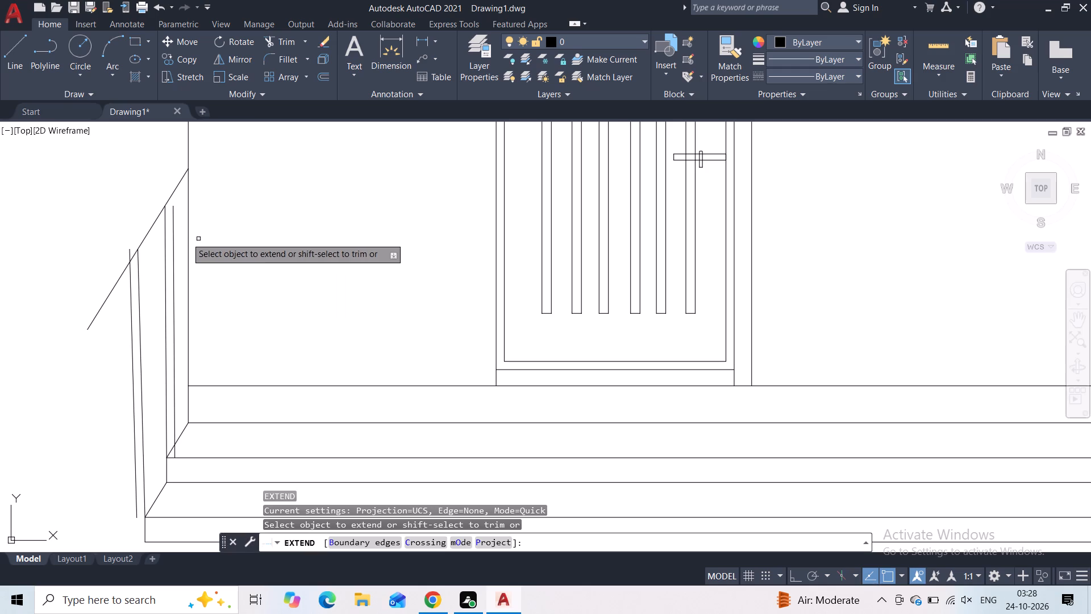
pyautogui.click(174, 236)
pyautogui.moveTo(152, 314); pyautogui.dragTo(146, 296, button='middle')
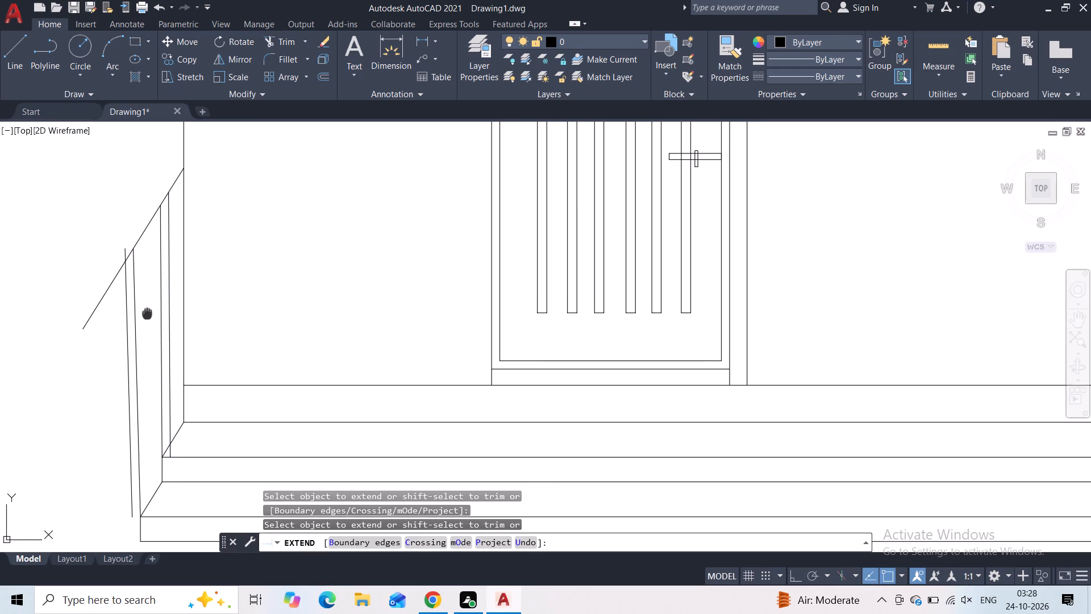
pyautogui.moveTo(146, 296); pyautogui.dragTo(146, 259, button='middle')
pyautogui.press('Escape')
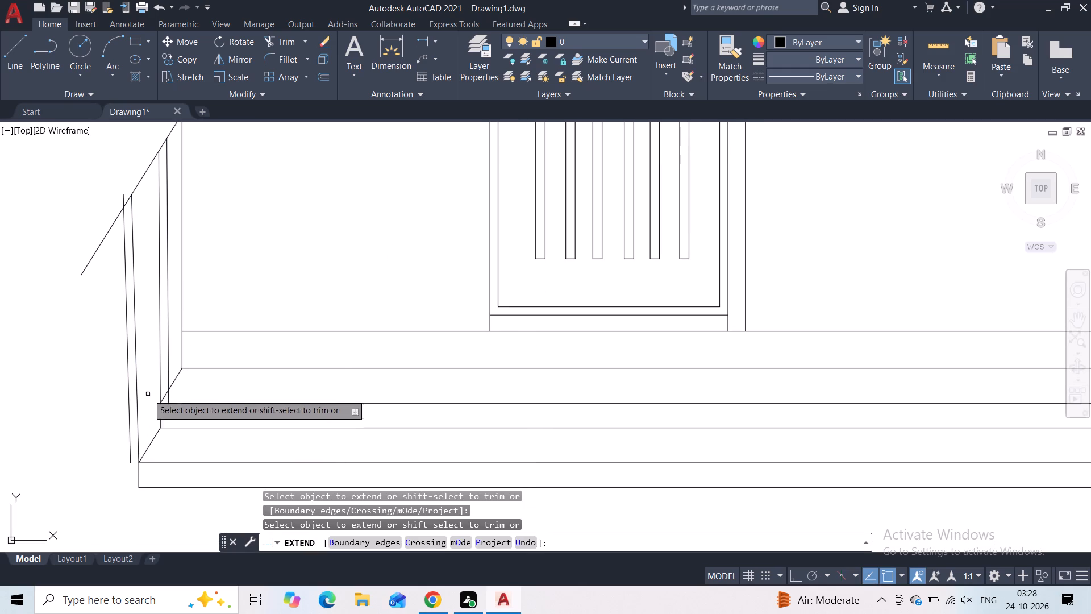
# Trim the outer post's offset line above the slanted line and the inner post's offset line below the sloped plinth edge.
pyautogui.click(290, 36)
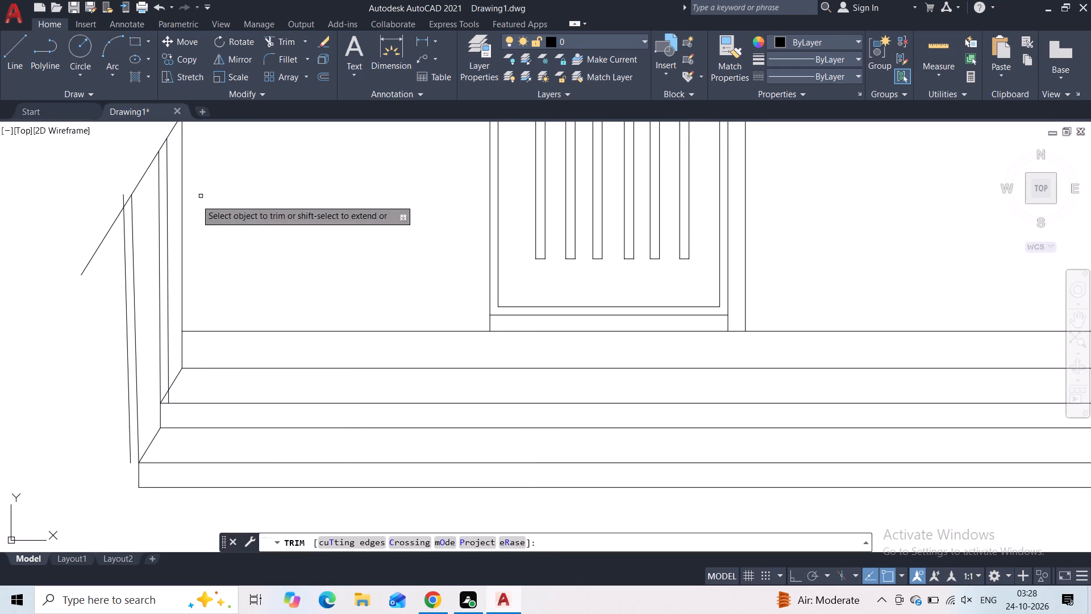
pyautogui.scroll(2, 161, 148)
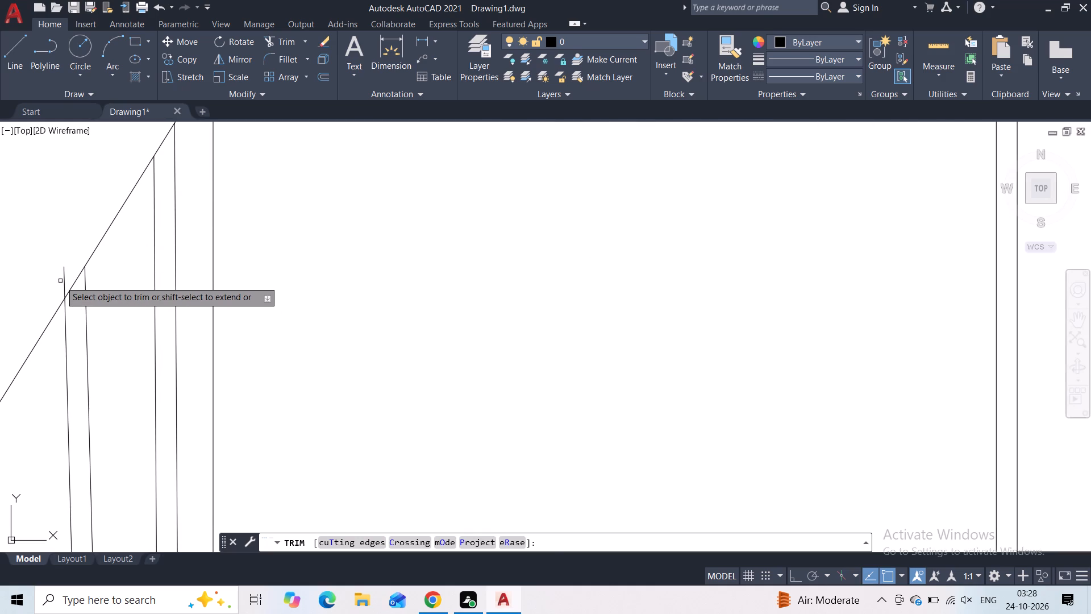
pyautogui.moveTo(63, 279); pyautogui.dragTo(72, 268)
pyautogui.moveTo(111, 369); pyautogui.dragTo(109, 207, button='middle')
pyautogui.scroll(-2, 118, 305)
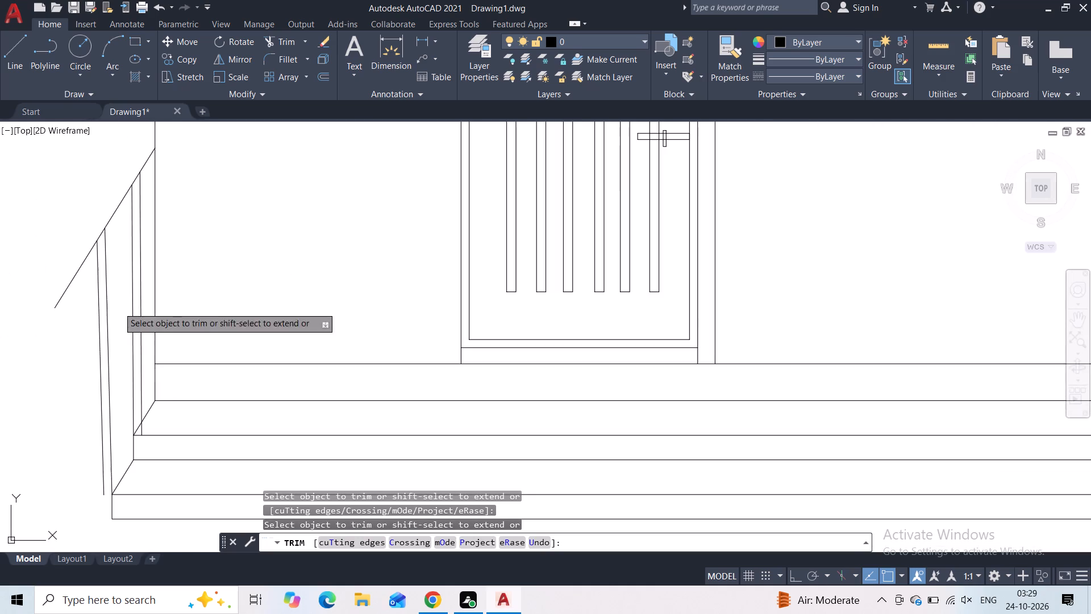
pyautogui.moveTo(124, 374); pyautogui.dragTo(119, 242, button='middle')
pyautogui.scroll(3, 136, 305)
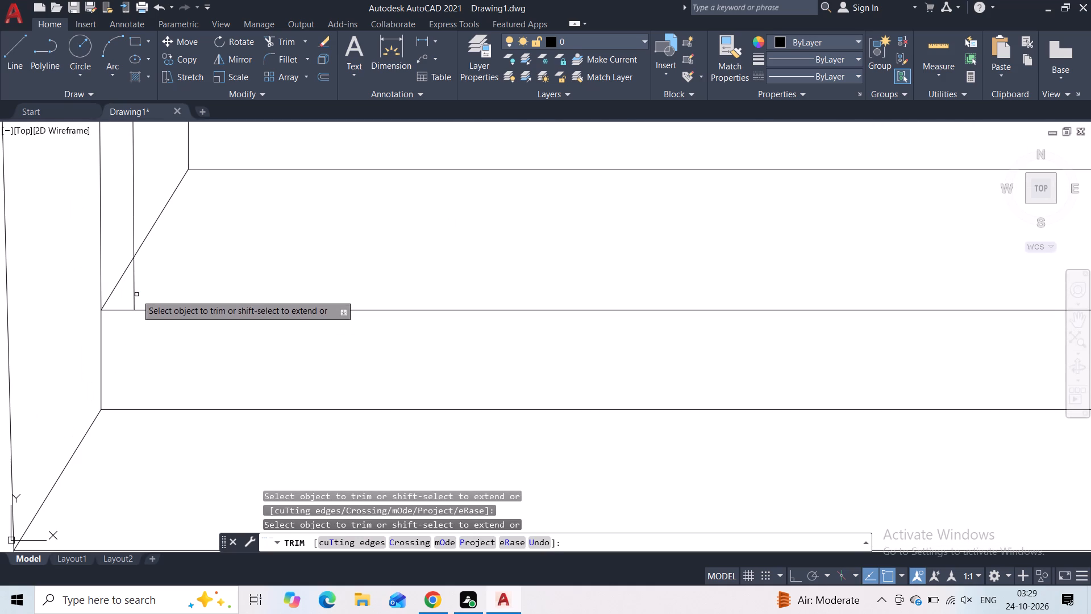
pyautogui.click(135, 283)
pyautogui.moveTo(136, 295); pyautogui.dragTo(269, 209, button='middle')
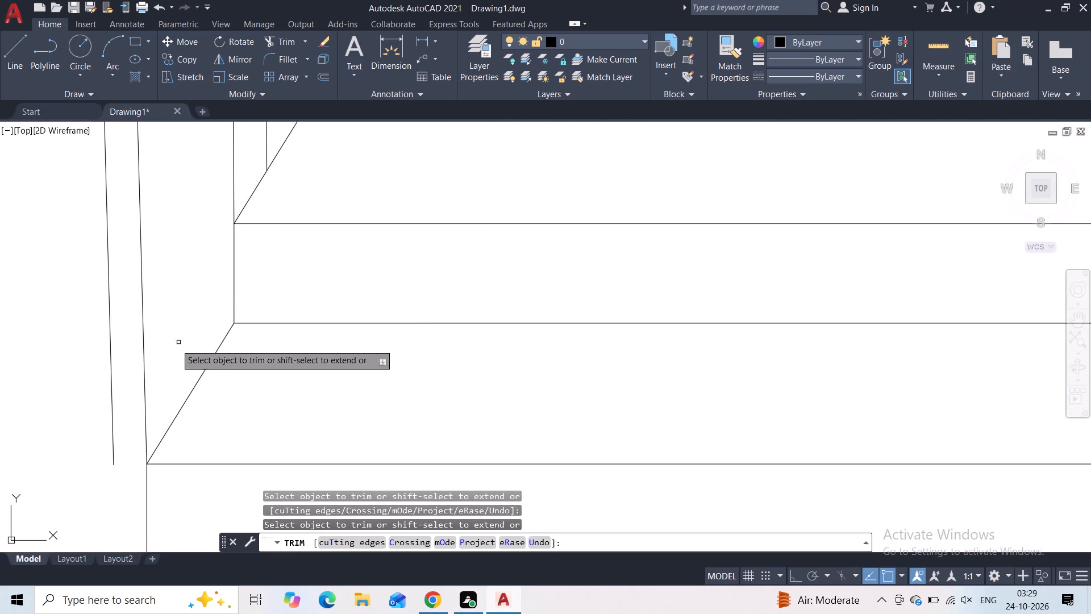
pyautogui.press('Escape')
# Close the outer post's base with a line from its offset edge down to the plinth's bottom level and across to the bottom-left corner.
pyautogui.click(16, 59)
pyautogui.moveTo(124, 256); pyautogui.dragTo(136, 143, button='middle')
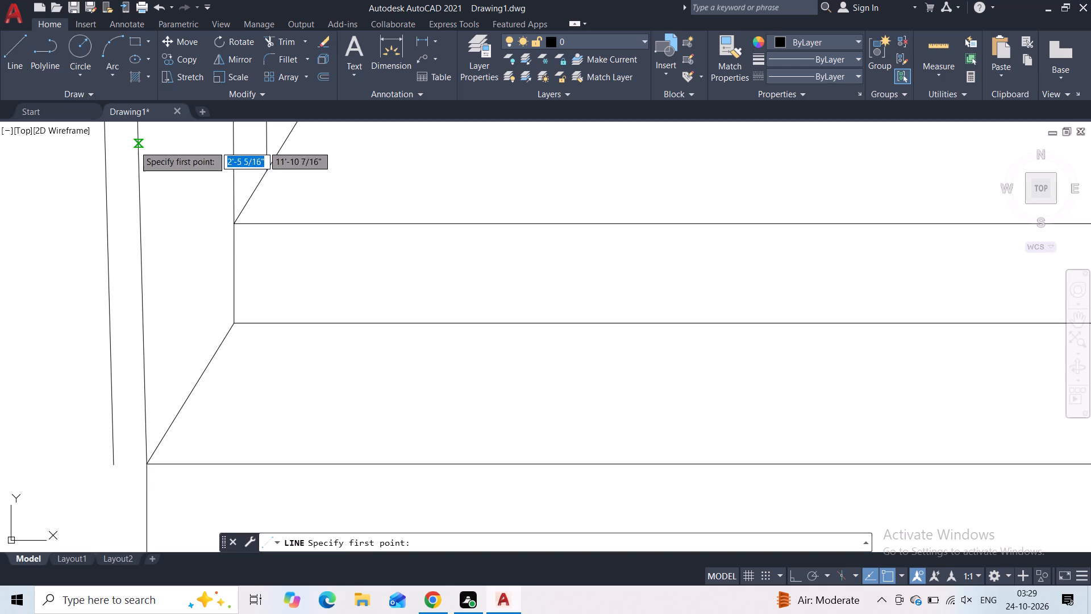
pyautogui.moveTo(152, 259); pyautogui.dragTo(150, 140, button='middle')
pyautogui.scroll(-1, 124, 283)
pyautogui.click(118, 328)
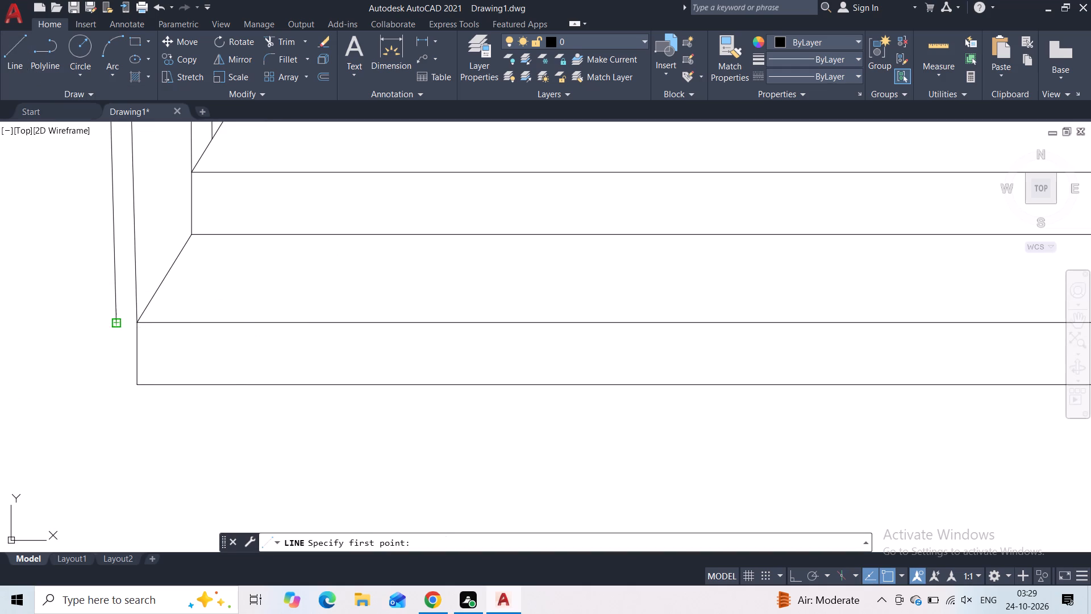
pyautogui.click(116, 388)
pyautogui.click(138, 388)
pyautogui.press('Escape')
# Offset the slanted line by 2" toward the building to form the handrail's second edge.
pyautogui.scroll(-2, 123, 346)
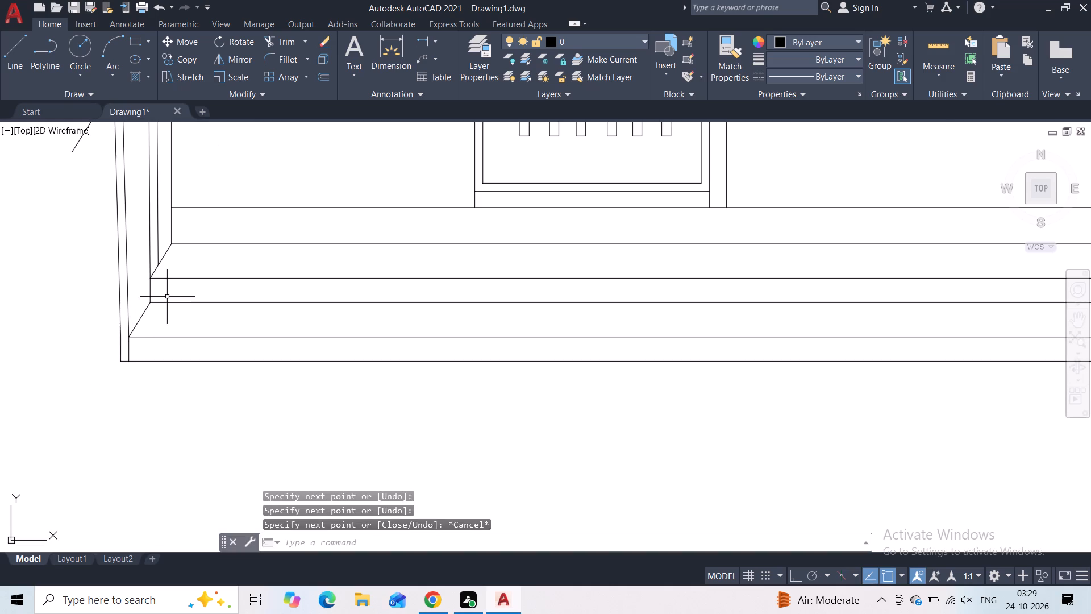
pyautogui.scroll(-1, 167, 292)
pyautogui.moveTo(139, 211); pyautogui.dragTo(118, 284, button='middle')
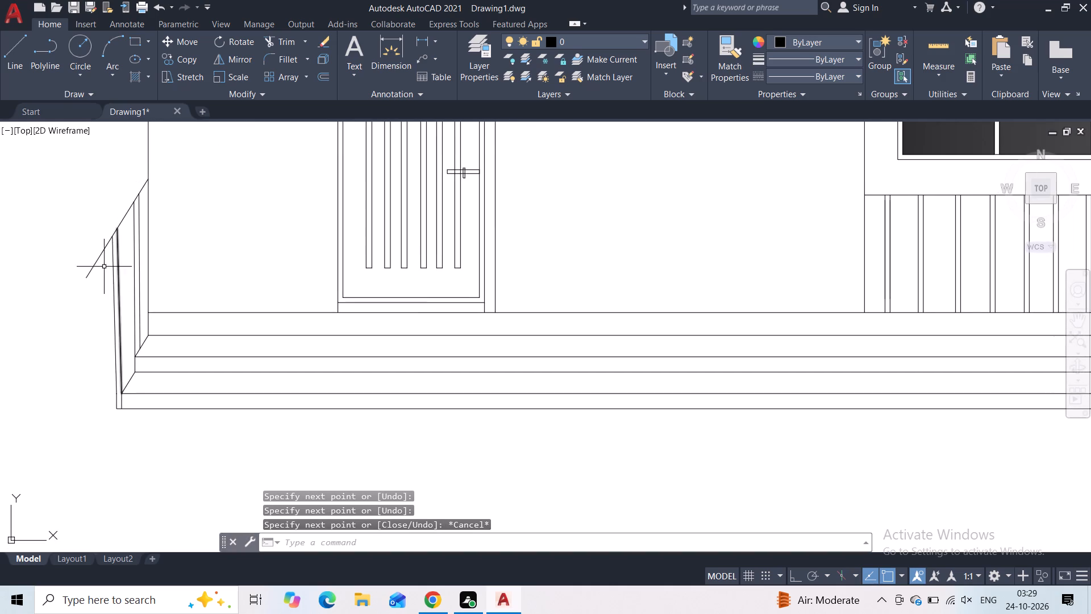
pyautogui.click(96, 262)
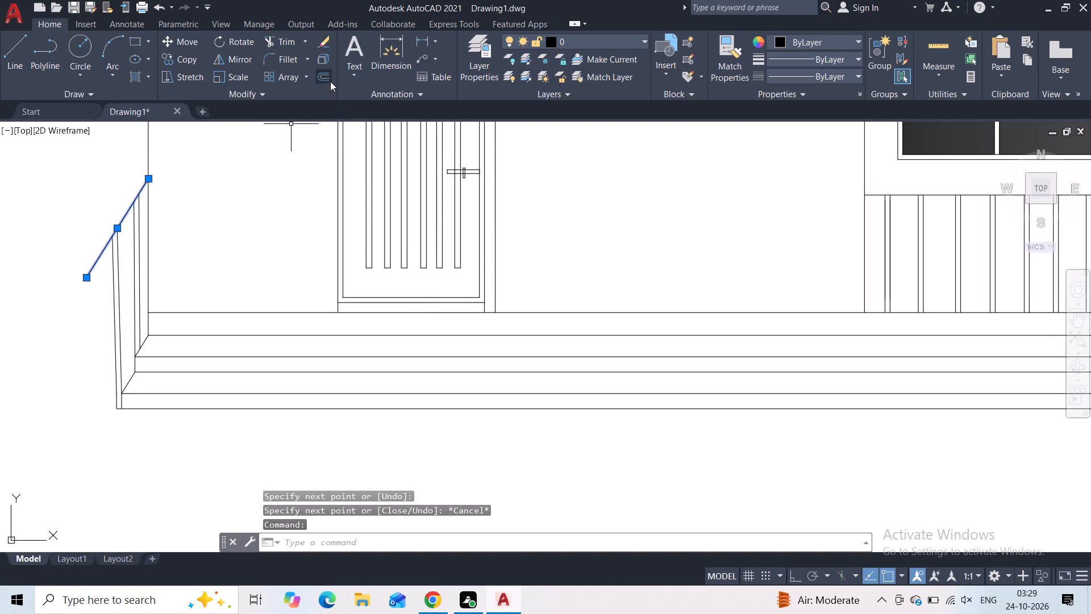
pyautogui.moveTo(321, 80); pyautogui.dragTo(320, 74)
pyautogui.write('2"')
pyautogui.press('Return')
pyautogui.click(260, 213)
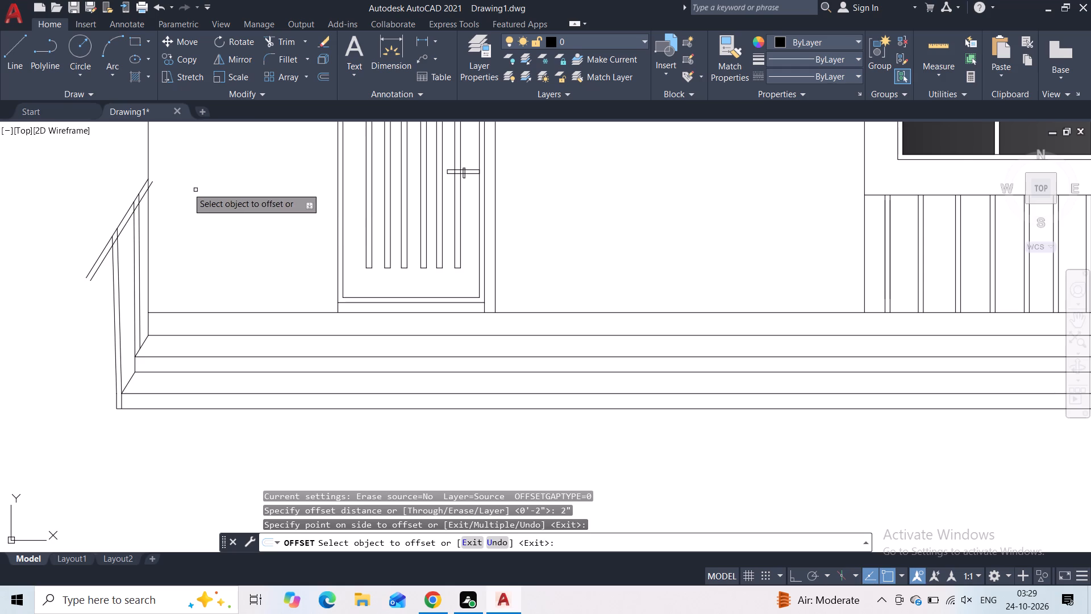
pyautogui.press('Escape')
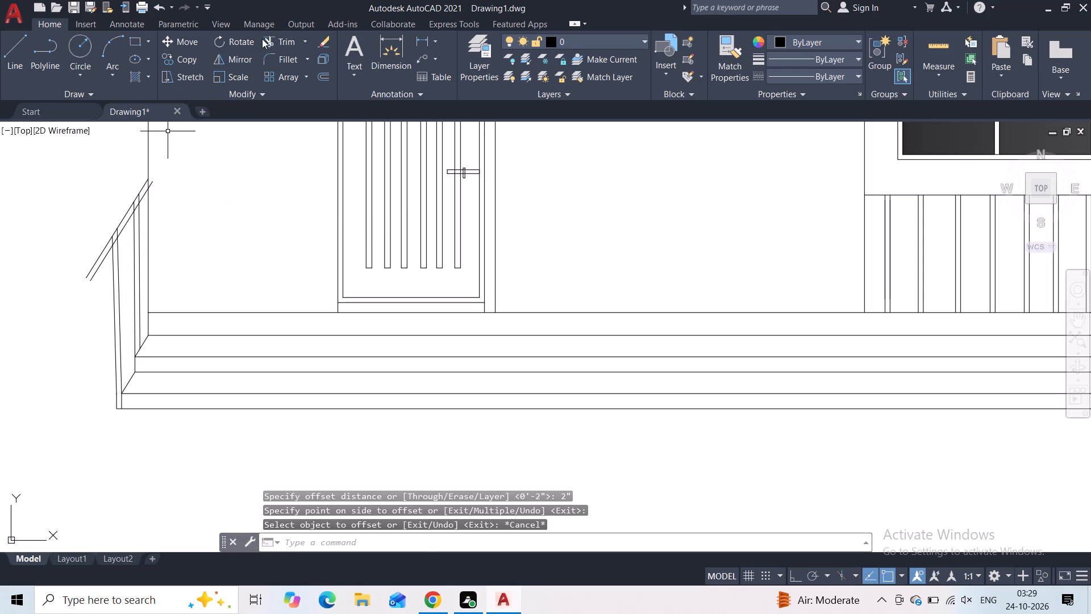
# Trim the offset handrail line past the wall edge and the parts of both posts' lines lying between the two slanted lines.
pyautogui.click(262, 39)
pyautogui.scroll(4, 148, 187)
pyautogui.click(162, 164)
pyautogui.scroll(-3, 163, 206)
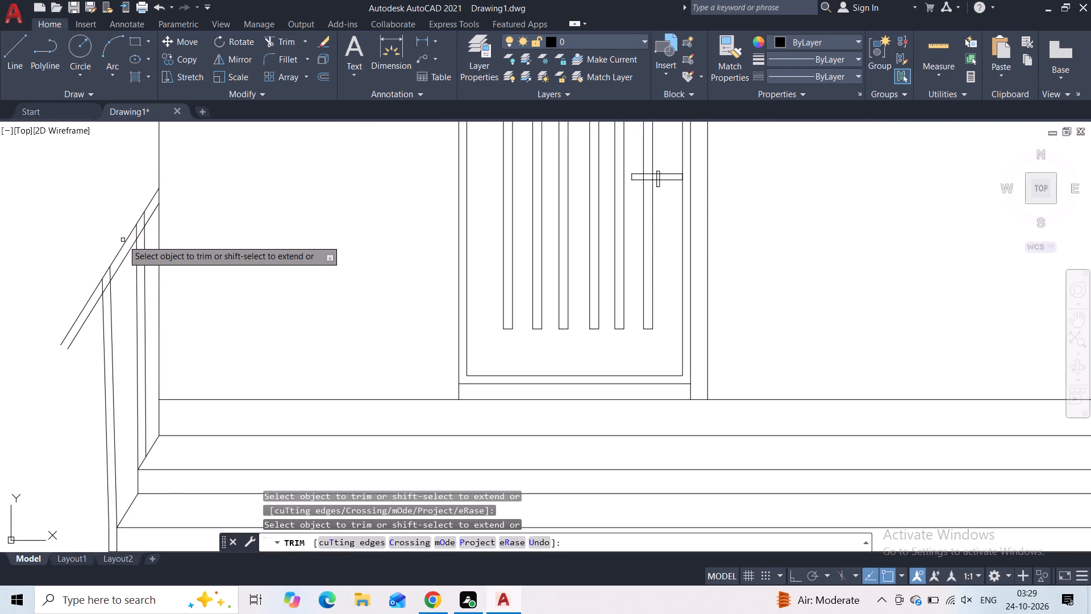
pyautogui.scroll(2, 108, 252)
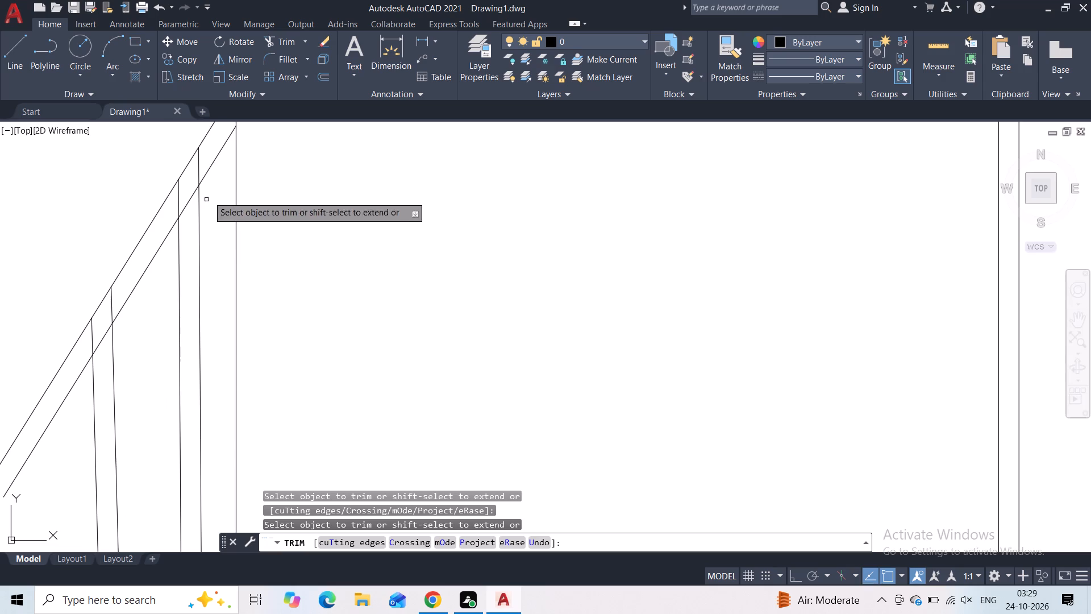
pyautogui.moveTo(207, 155); pyautogui.dragTo(186, 179)
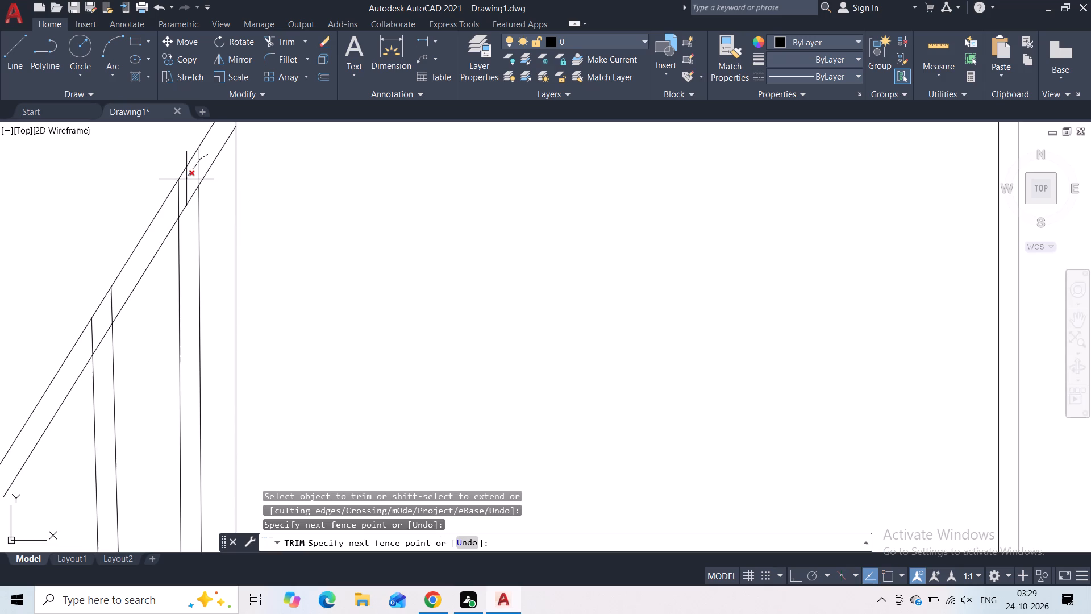
pyautogui.moveTo(186, 179); pyautogui.dragTo(173, 207)
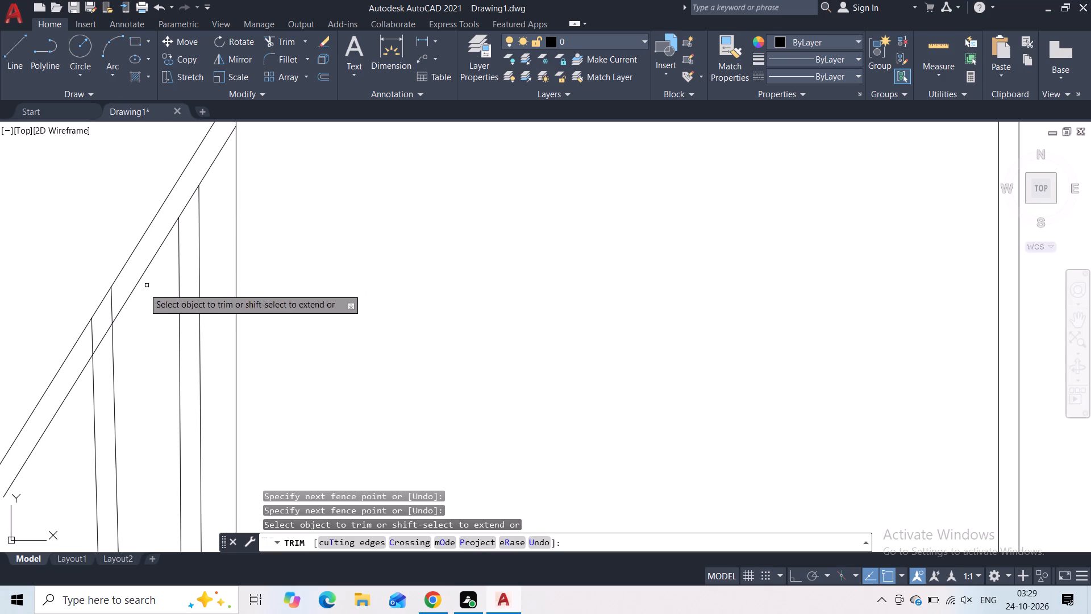
pyautogui.moveTo(115, 298); pyautogui.dragTo(85, 341)
pyautogui.moveTo(81, 288); pyautogui.dragTo(73, 275, button='middle')
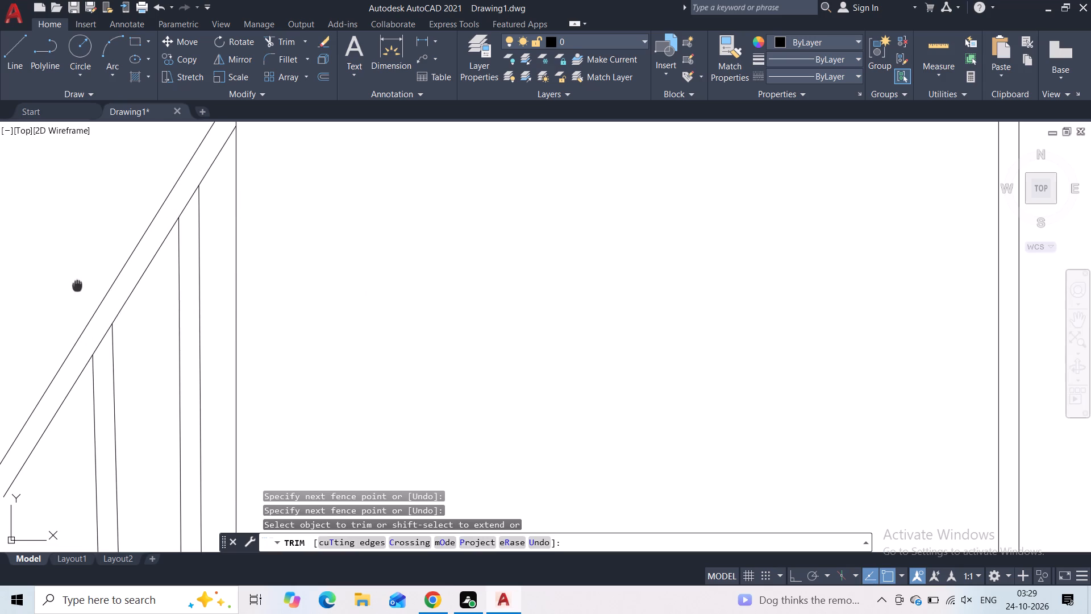
pyautogui.moveTo(73, 275); pyautogui.dragTo(139, 170, button='middle')
# Close the handrail's lower end with a horizontal line from the lower slanted edge and a short line up to the upper edge's end.
pyautogui.click(7, 51)
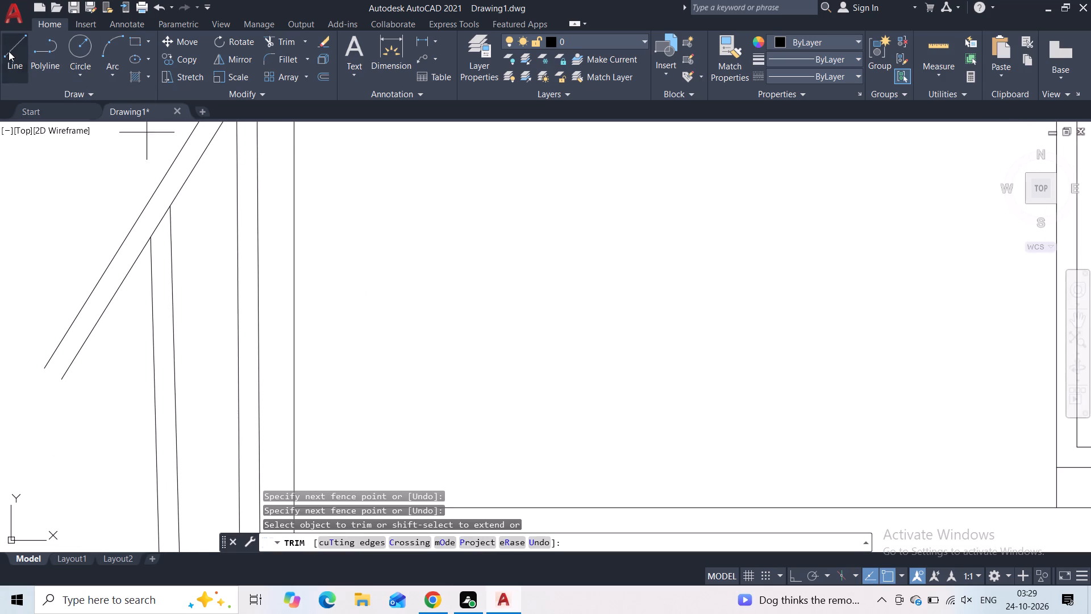
pyautogui.moveTo(60, 381); pyautogui.dragTo(54, 382)
pyautogui.click(39, 375)
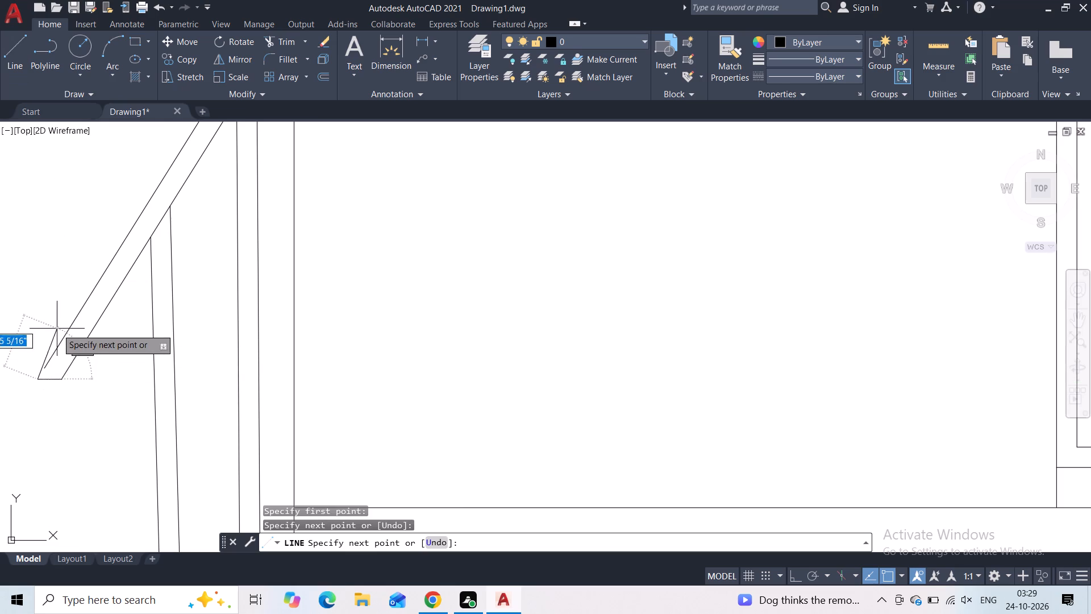
pyautogui.moveTo(41, 367); pyautogui.dragTo(42, 362)
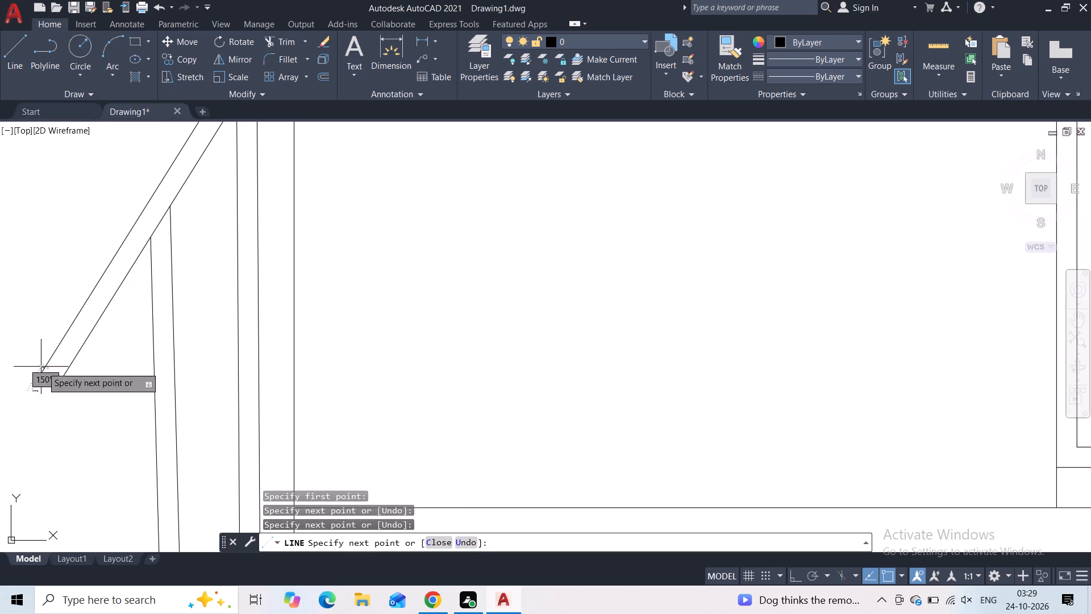
pyautogui.press('Escape')
pyautogui.scroll(-2, 66, 262)
pyautogui.scroll(-1, 167, 243)
pyautogui.scroll(-1, 139, 206)
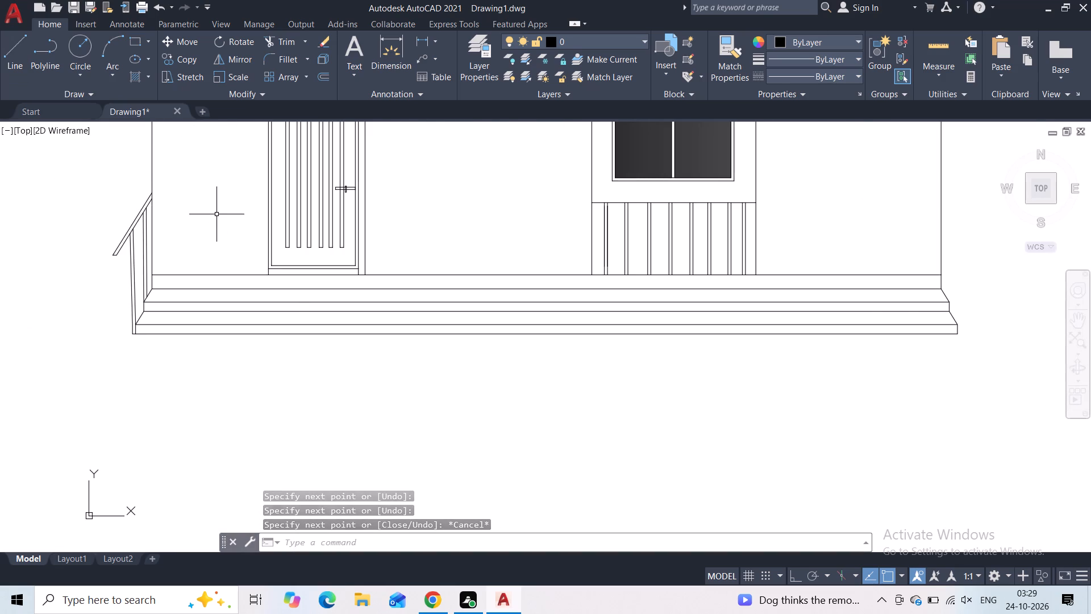
# Copy the outer post's two slanted lines along the handrail's lower edge to add an intermediate post between the existing two.
pyautogui.scroll(1, 215, 215)
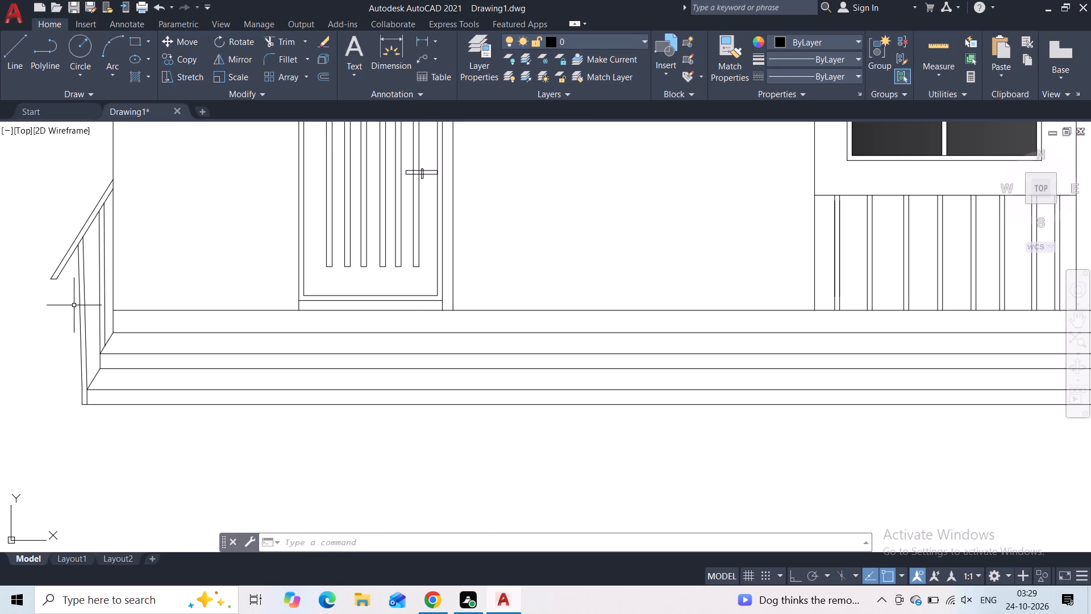
pyautogui.scroll(2, 91, 289)
pyautogui.click(91, 290)
pyautogui.click(51, 316)
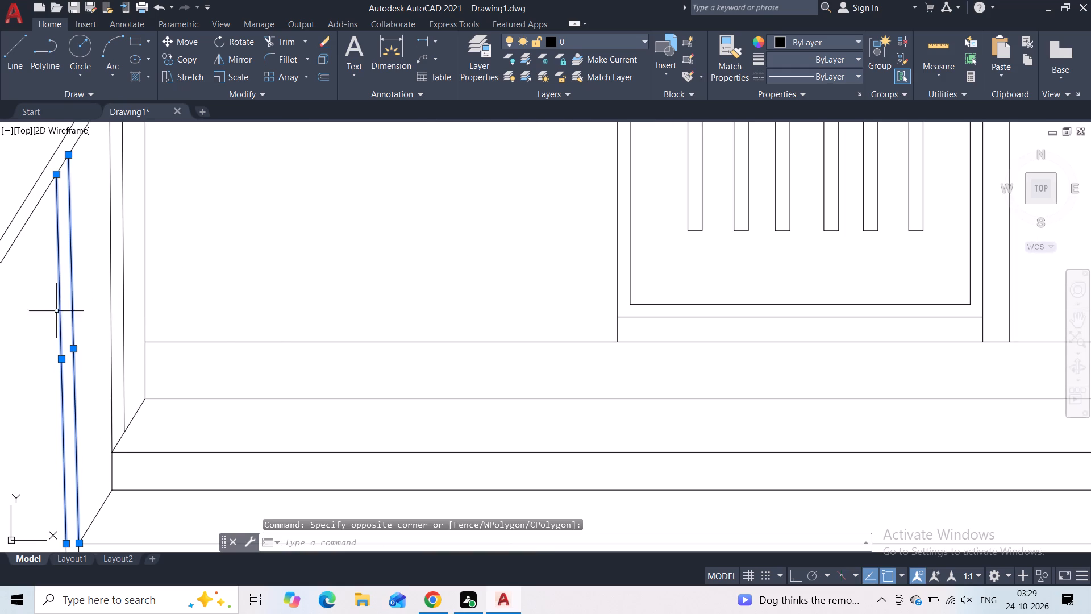
pyautogui.click(170, 59)
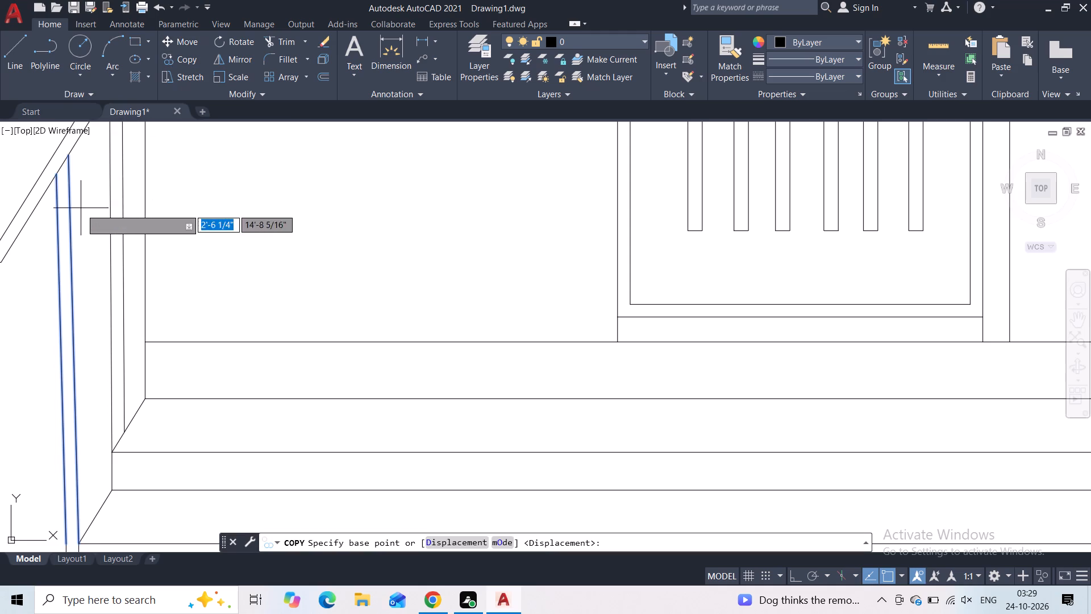
pyautogui.moveTo(82, 197); pyautogui.dragTo(53, 312, button='middle')
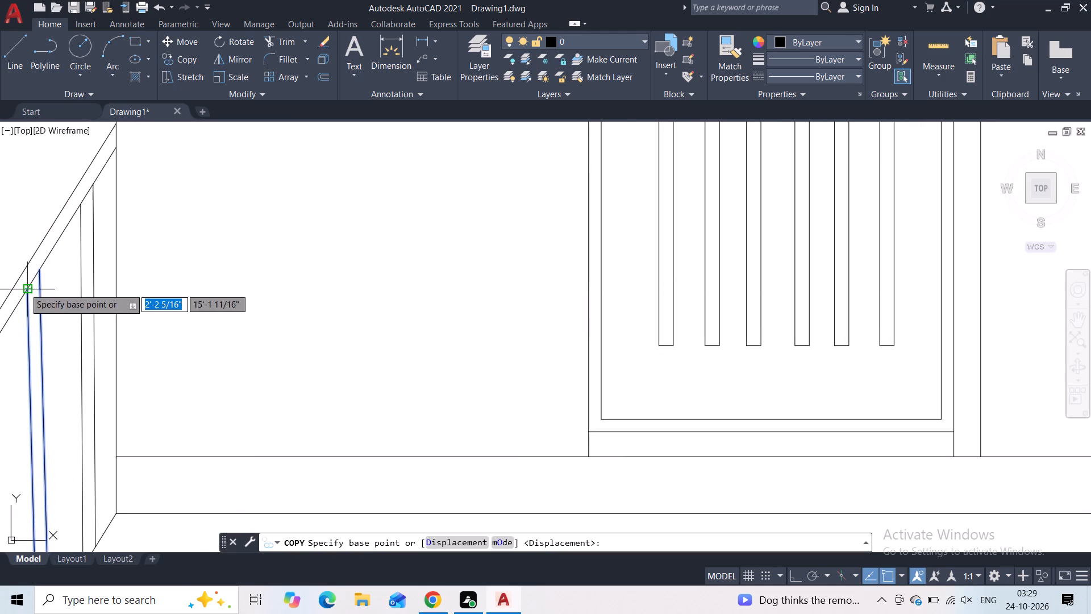
pyautogui.click(24, 288)
pyautogui.click(51, 254)
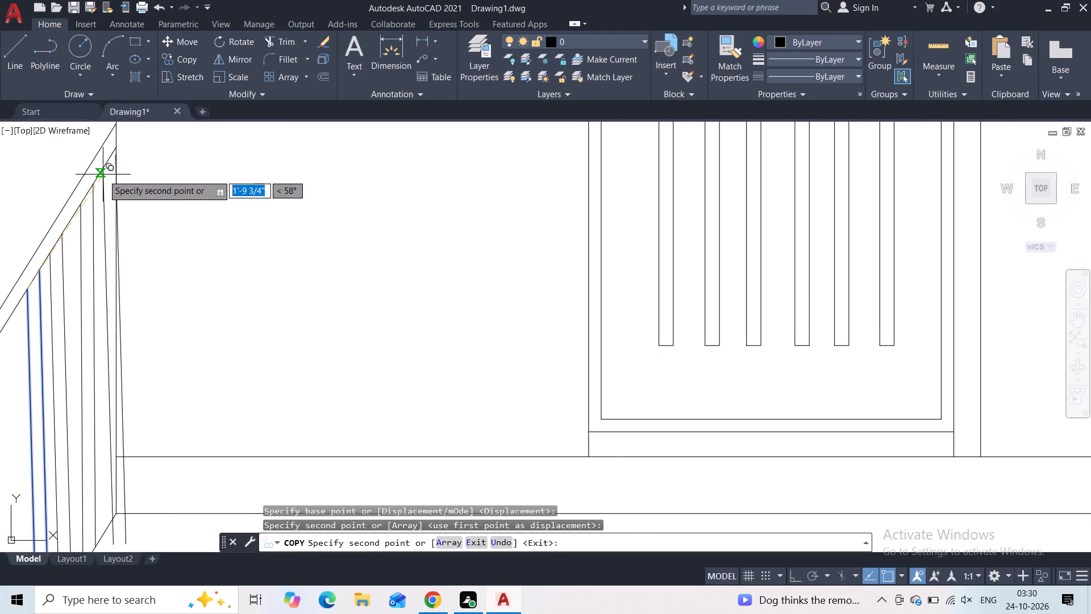
pyautogui.scroll(-2, 101, 181)
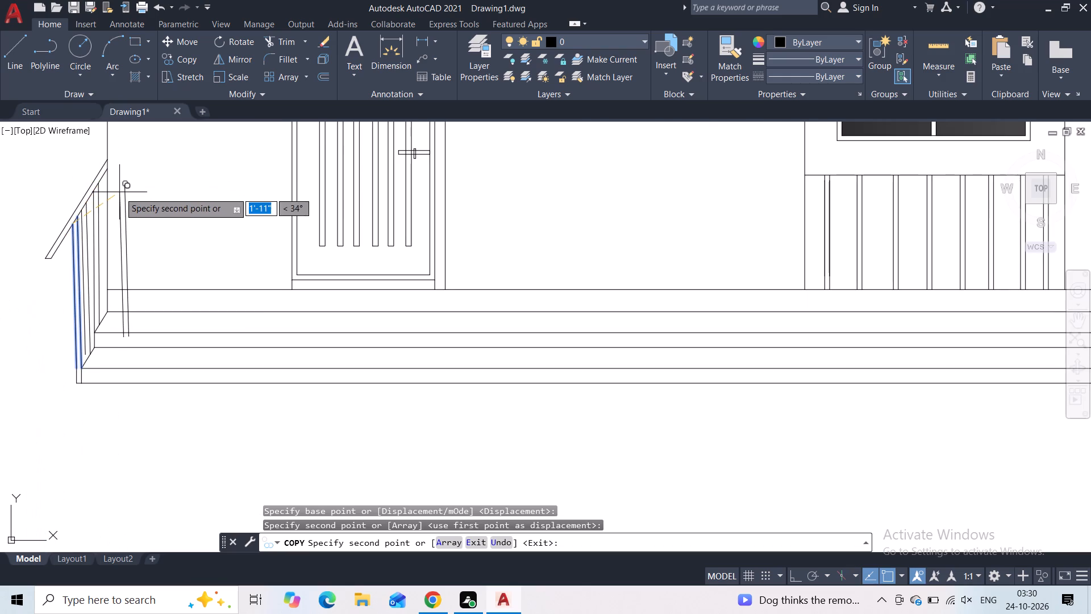
pyautogui.press('Escape')
# Extend the intermediate post's short line down to the sloped edge of the lower plinth step.
pyautogui.scroll(1, 78, 329)
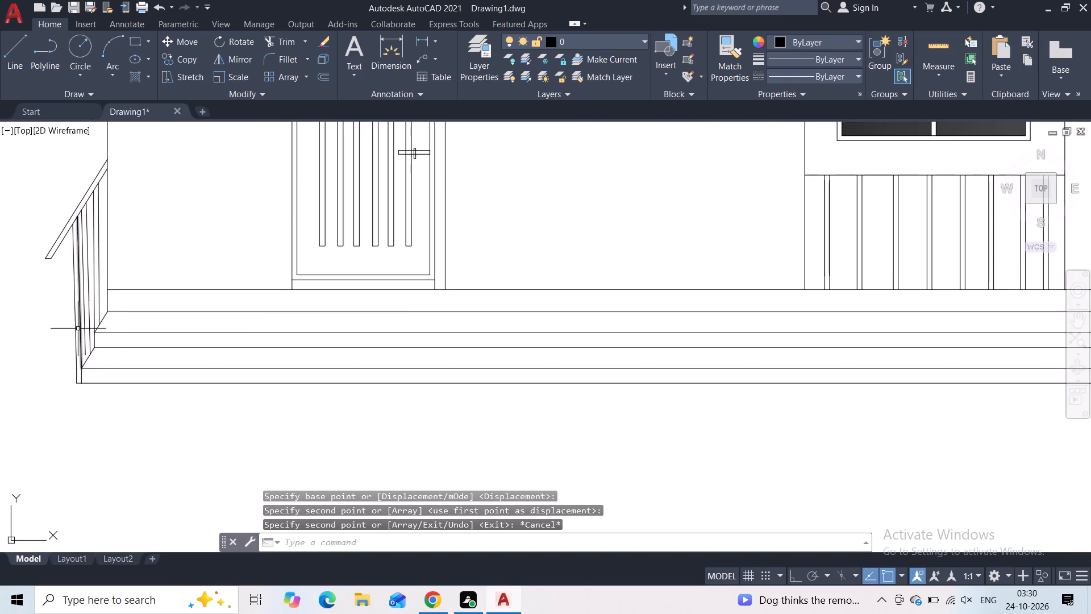
pyautogui.scroll(2, 78, 329)
pyautogui.press('e')
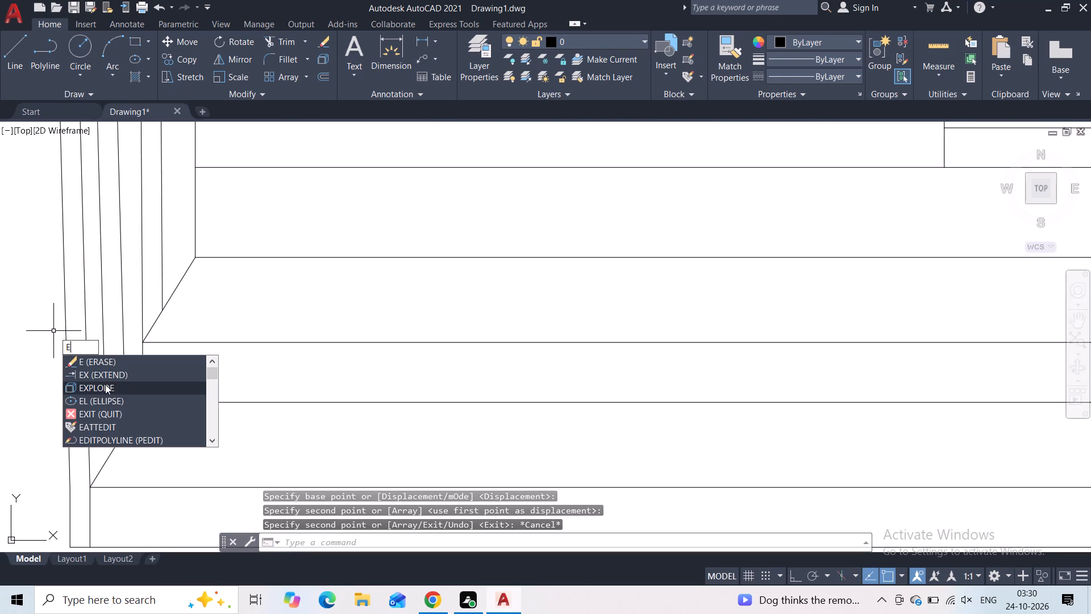
pyautogui.click(107, 372)
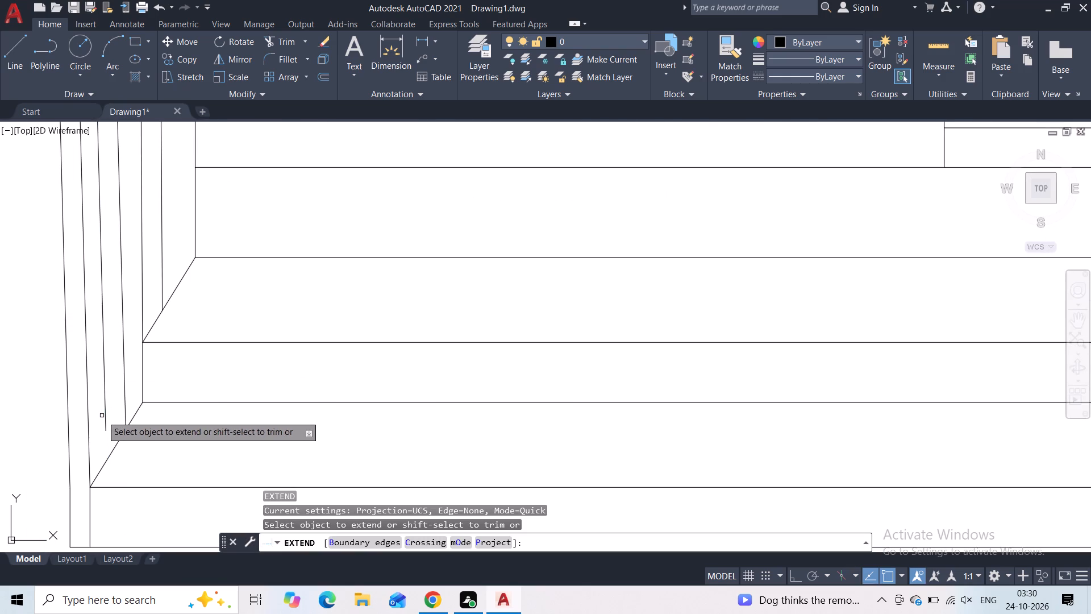
pyautogui.click(103, 416)
pyautogui.press('Escape')
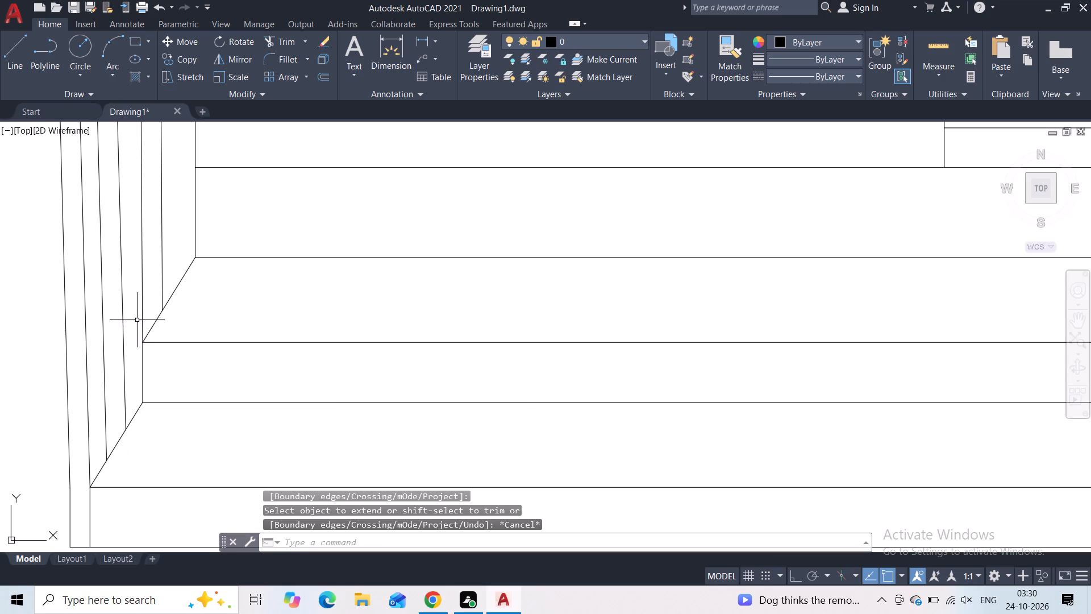
# Mirror the complete left railing, with handrail, posts and base lines, about a vertical line through the plinth's middle, keeping the original.
pyautogui.moveTo(134, 355); pyautogui.dragTo(110, 480, button='middle')
pyautogui.scroll(-3, 173, 169)
pyautogui.moveTo(180, 144); pyautogui.dragTo(184, 253, button='middle')
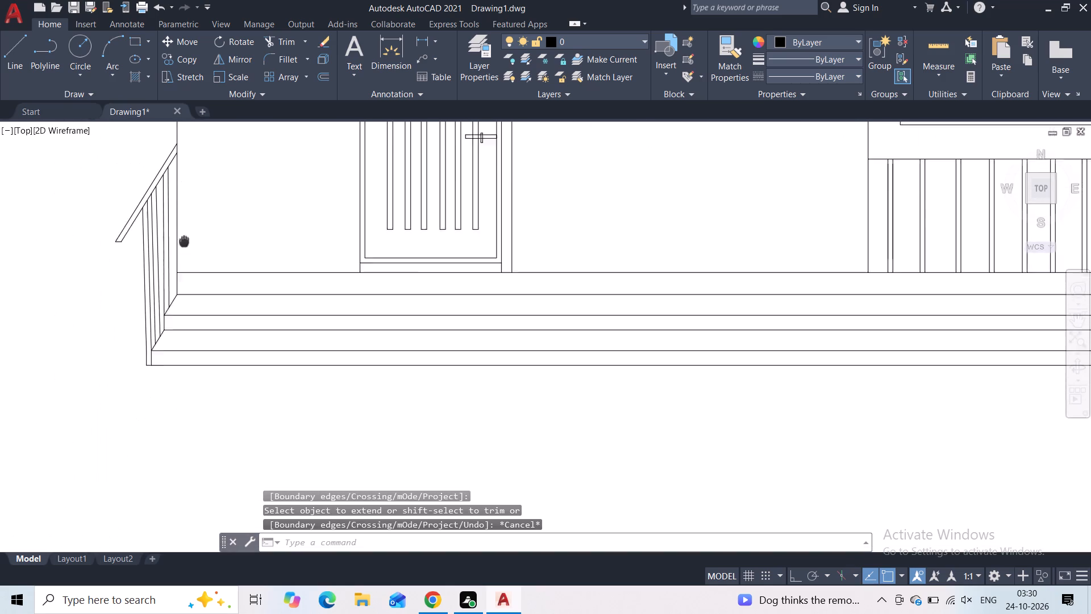
pyautogui.moveTo(184, 253); pyautogui.dragTo(182, 251, button='middle')
pyautogui.scroll(3, 153, 214)
pyautogui.scroll(-4, 151, 216)
pyautogui.moveTo(172, 217); pyautogui.dragTo(155, 221, button='middle')
pyautogui.click(140, 192)
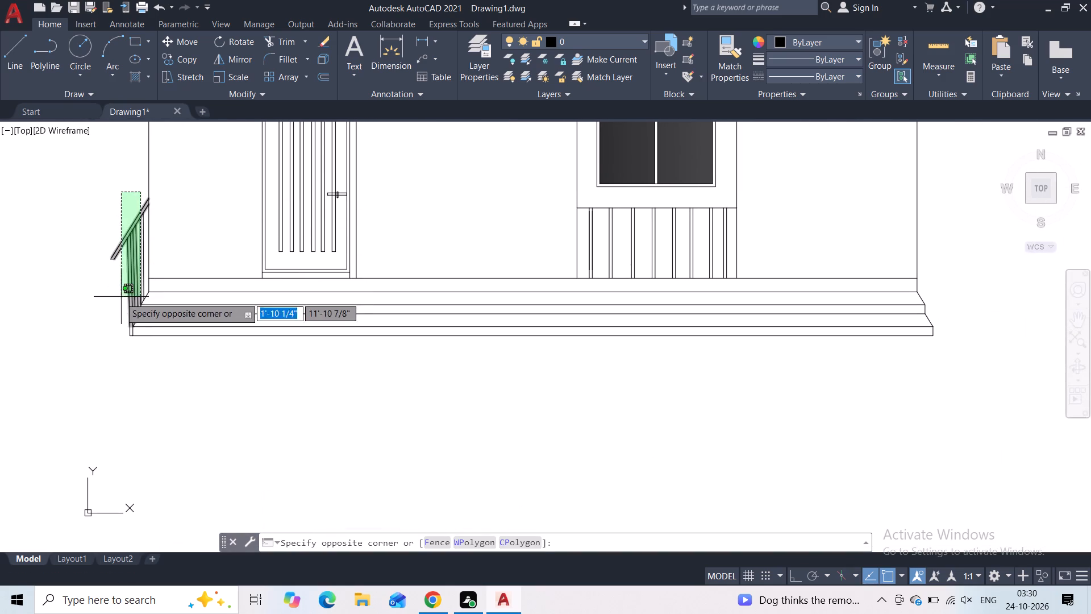
pyautogui.click(115, 299)
pyautogui.scroll(3, 125, 262)
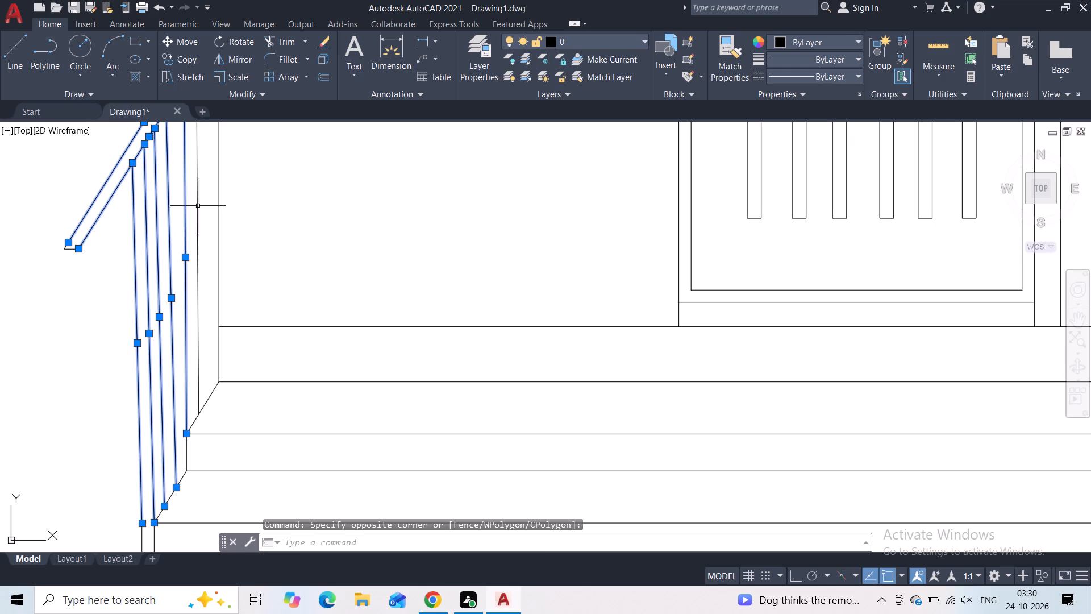
pyautogui.click(206, 205)
pyautogui.click(102, 213)
pyautogui.click(84, 204)
pyautogui.click(62, 268)
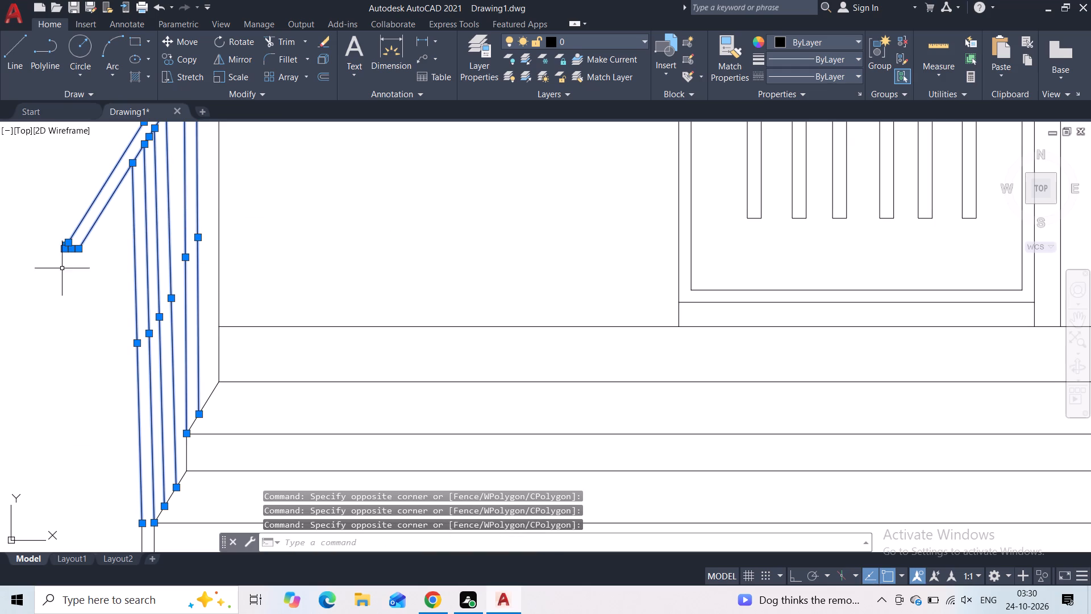
pyautogui.scroll(-1, 140, 323)
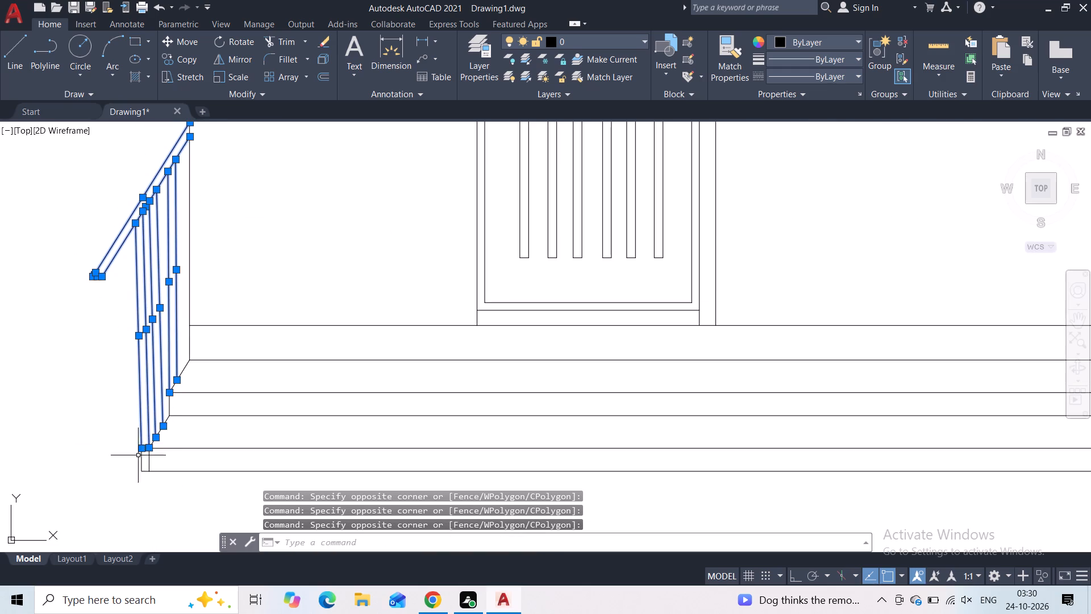
pyautogui.click(143, 459)
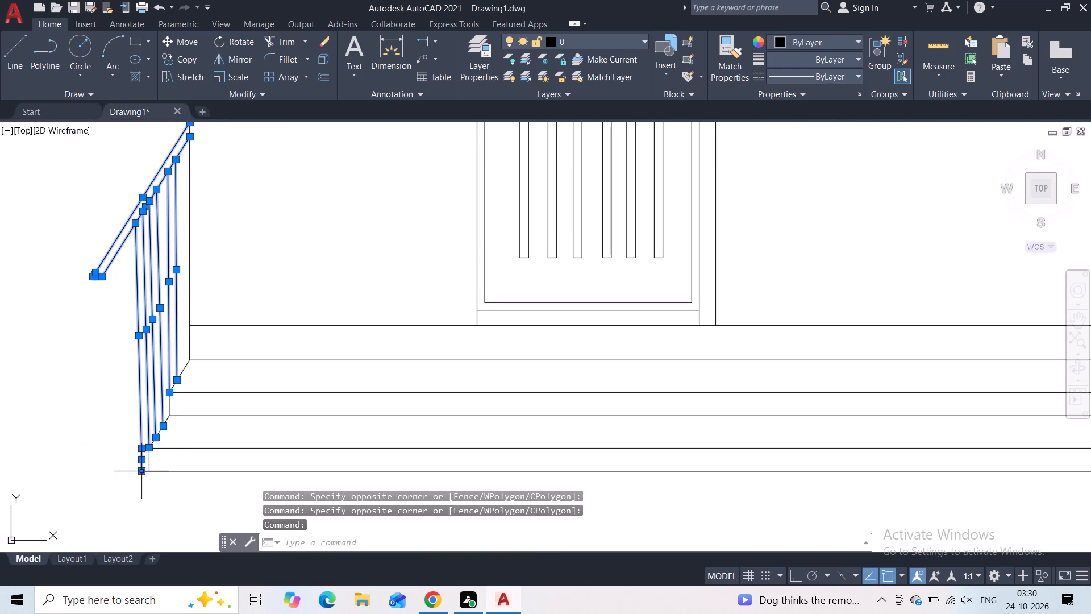
pyautogui.scroll(4, 146, 471)
pyautogui.click(146, 471)
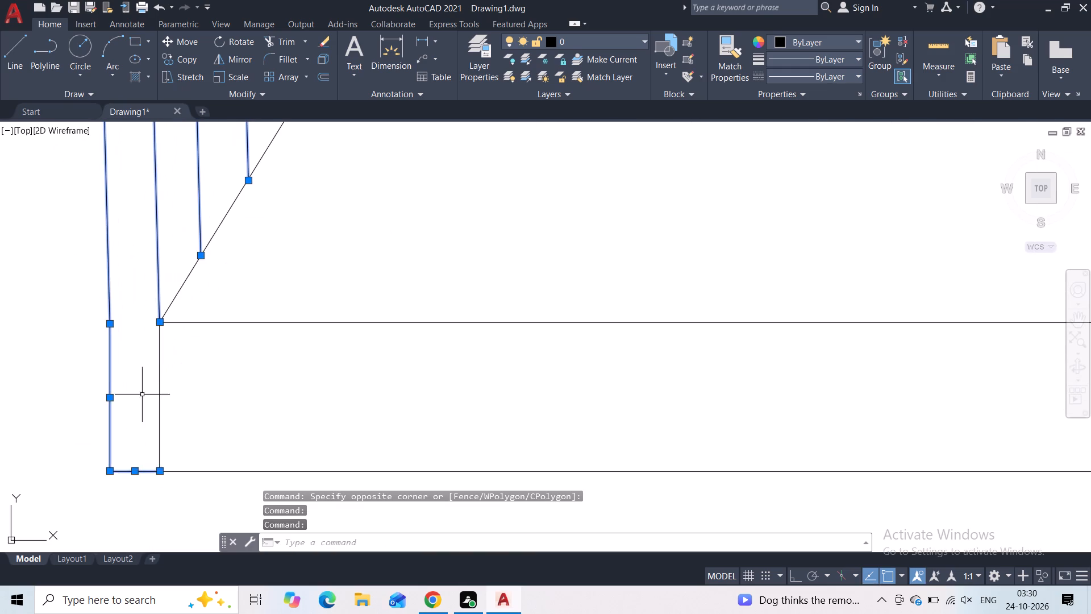
pyautogui.scroll(-3, 140, 382)
pyautogui.scroll(-1, 163, 286)
pyautogui.moveTo(209, 176); pyautogui.dragTo(185, 312, button='middle')
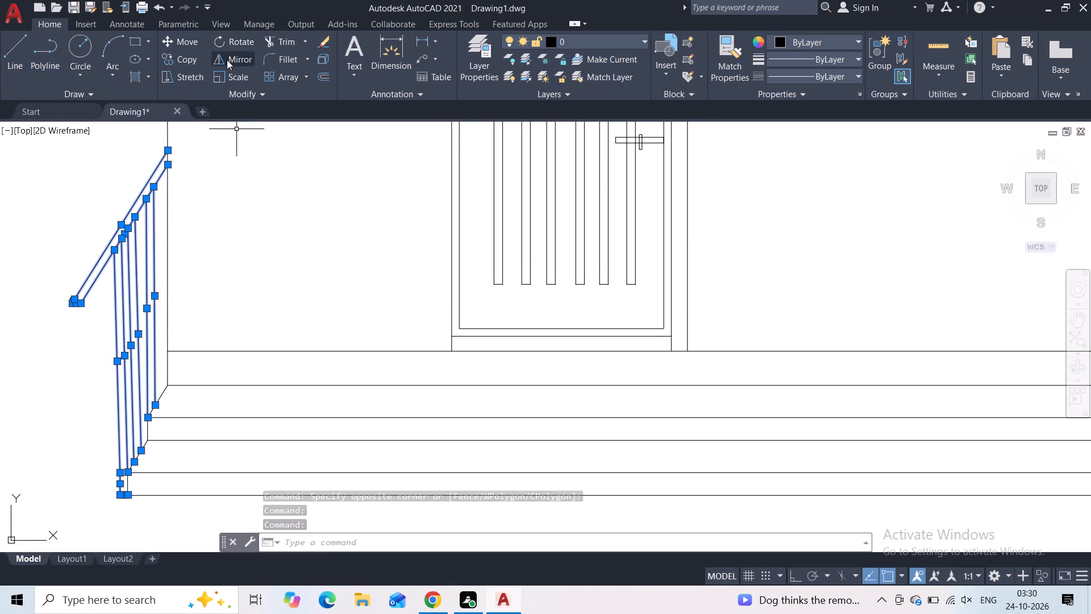
pyautogui.moveTo(227, 60); pyautogui.dragTo(227, 52)
pyautogui.scroll(-2, 234, 164)
pyautogui.scroll(-2, 264, 215)
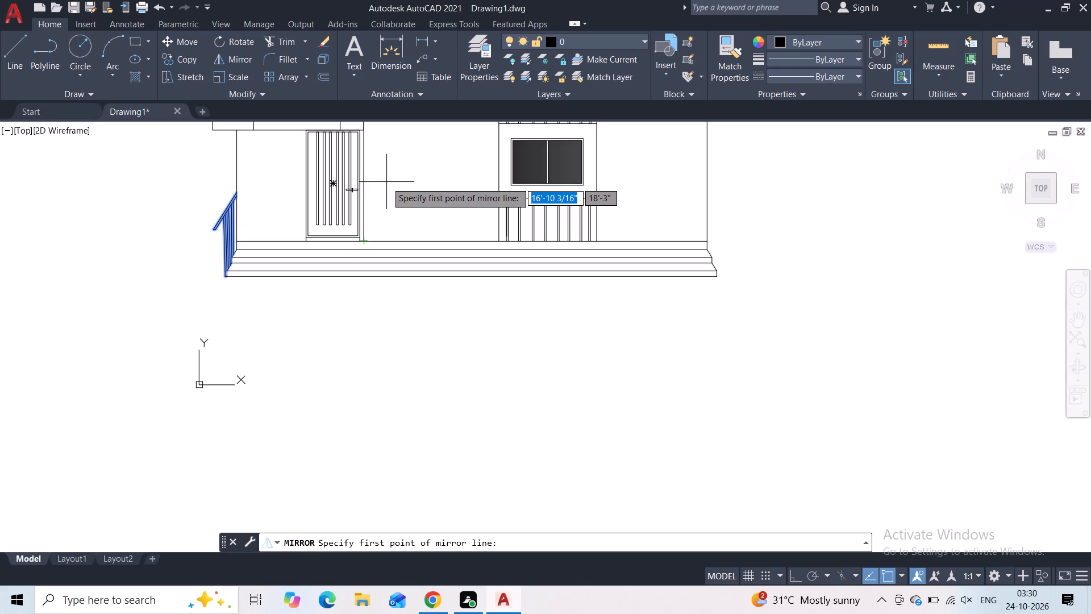
pyautogui.scroll(1, 701, 252)
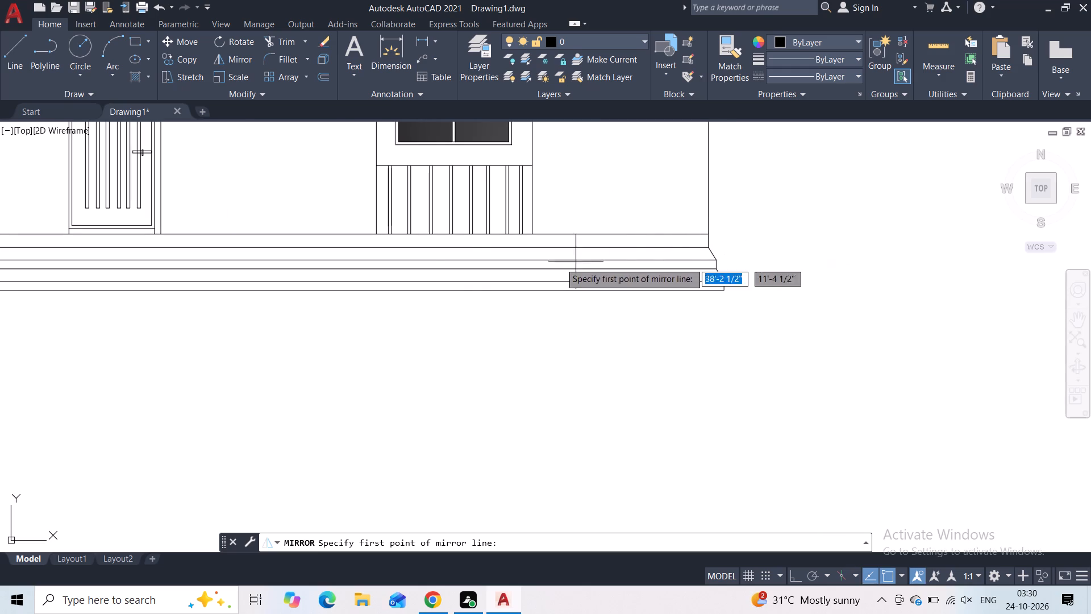
pyautogui.click(336, 237)
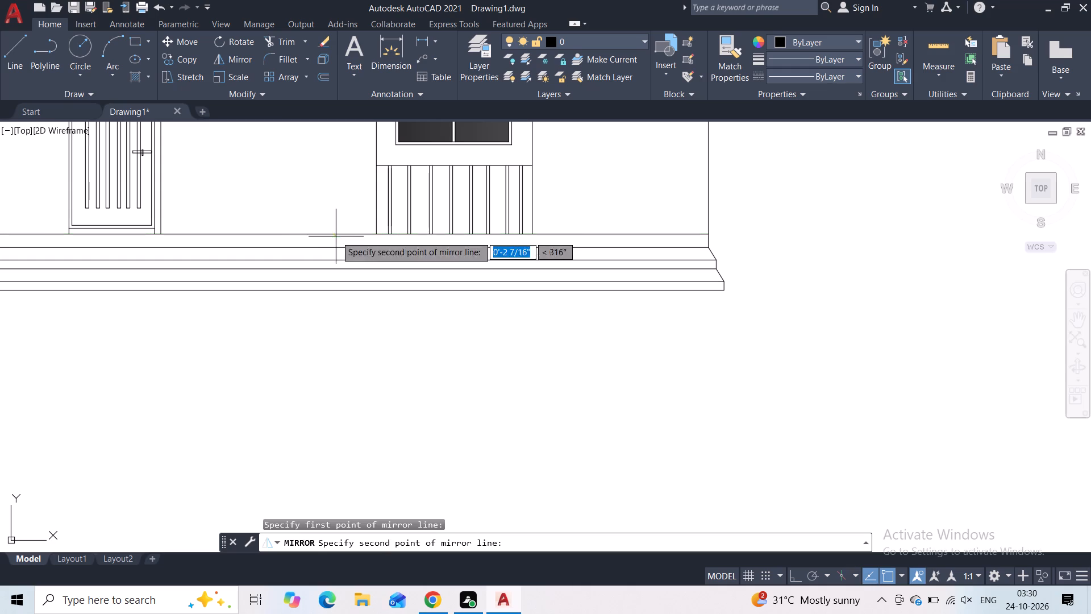
pyautogui.scroll(-1, 389, 401)
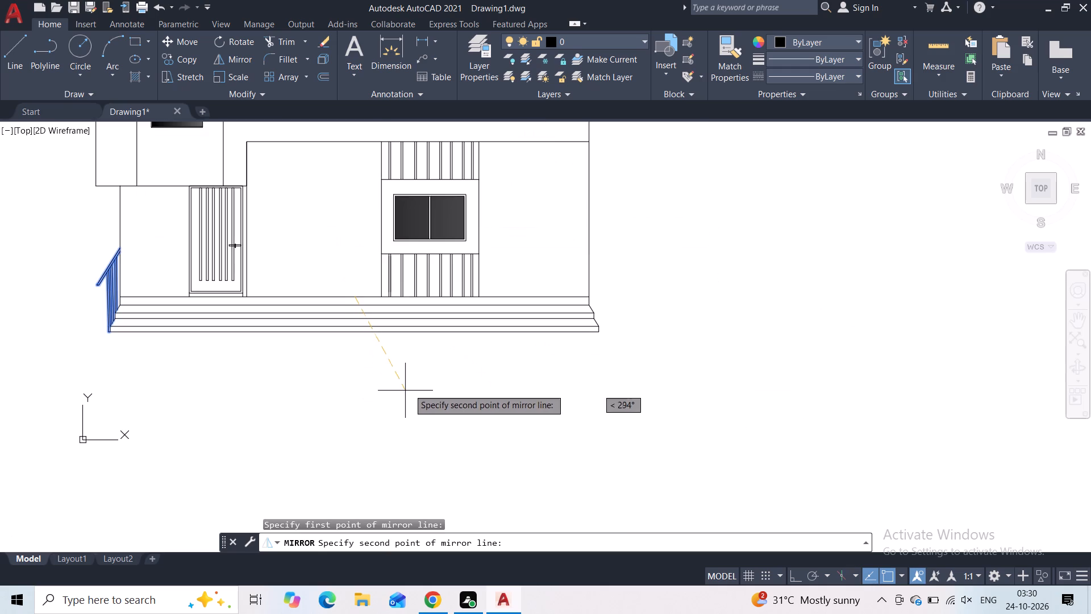
pyautogui.scroll(-1, 550, 459)
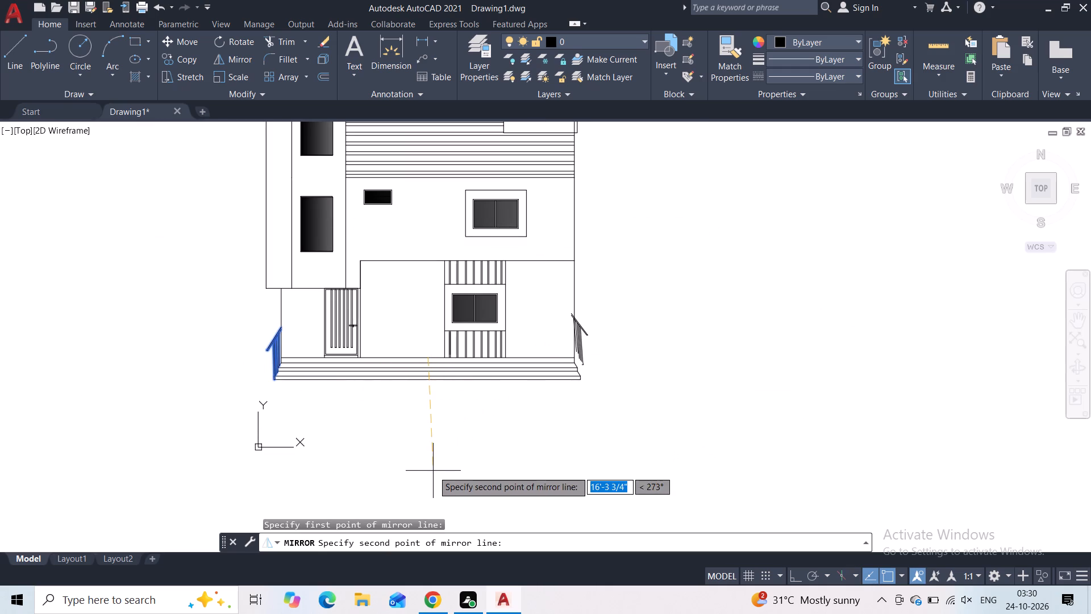
pyautogui.scroll(2, 426, 459)
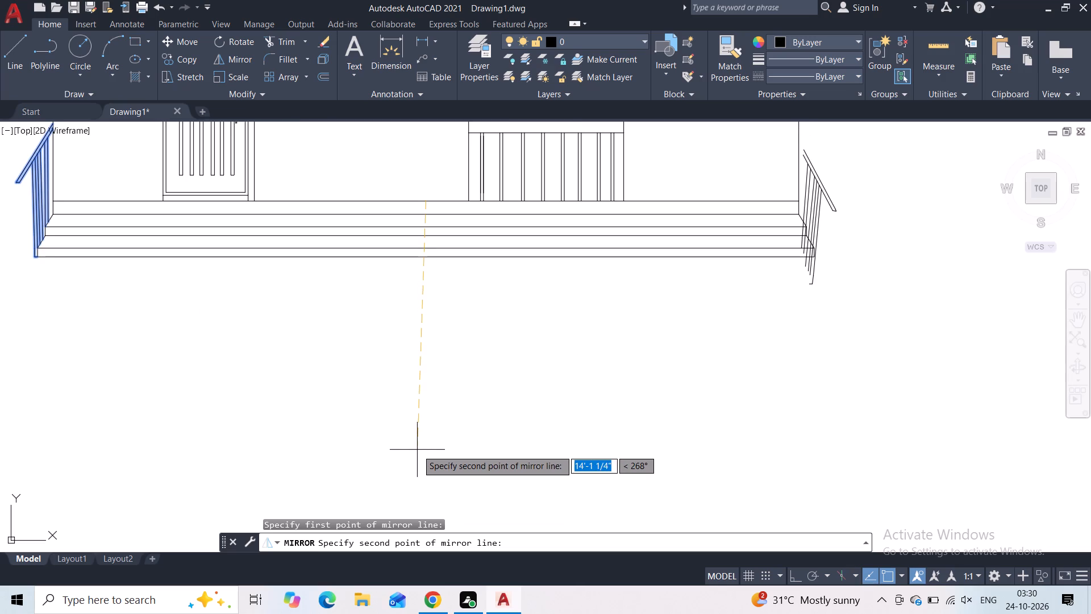
pyautogui.hotkey('ctrl', 'F8')
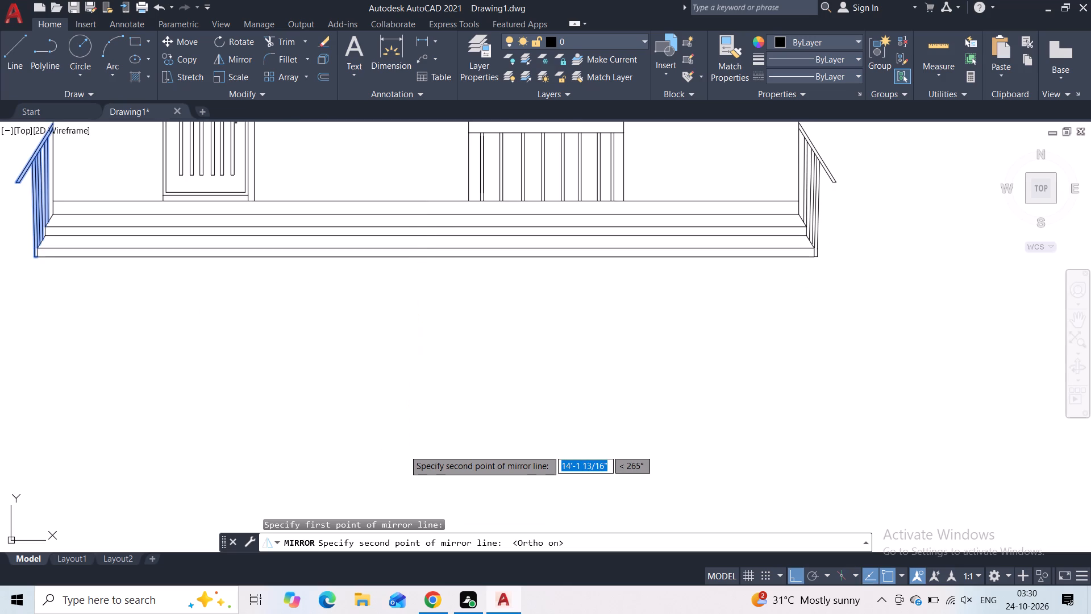
pyautogui.click(421, 422)
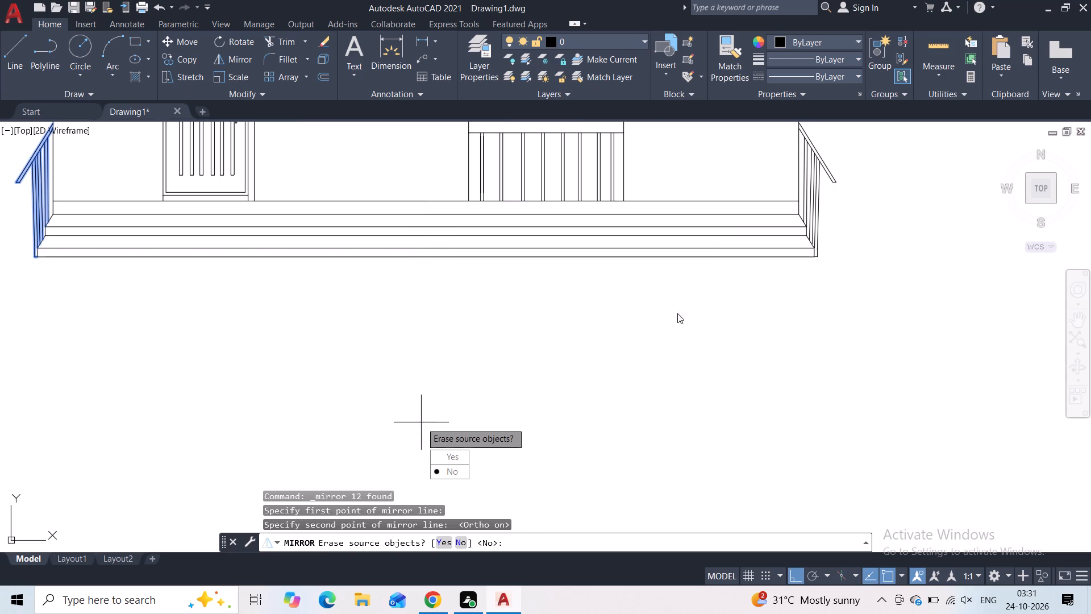
pyautogui.moveTo(461, 478); pyautogui.dragTo(419, 421)
# Check the mirrored right-hand railing at the plinth's end and look over the complete elevation.
pyautogui.scroll(2, 796, 229)
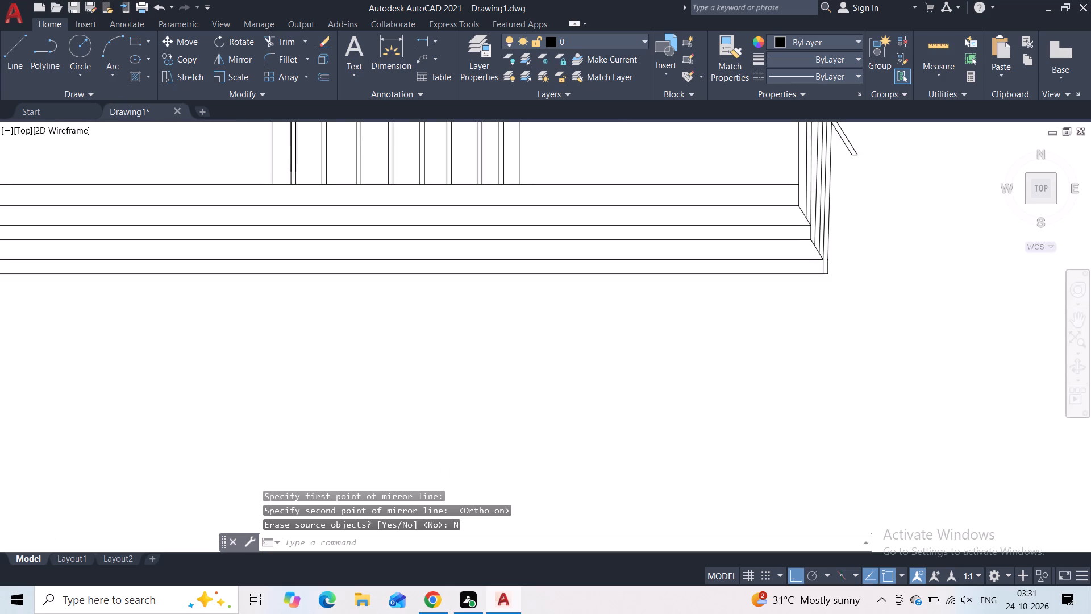
pyautogui.moveTo(843, 202); pyautogui.dragTo(785, 365, button='middle')
pyautogui.scroll(-1, 813, 277)
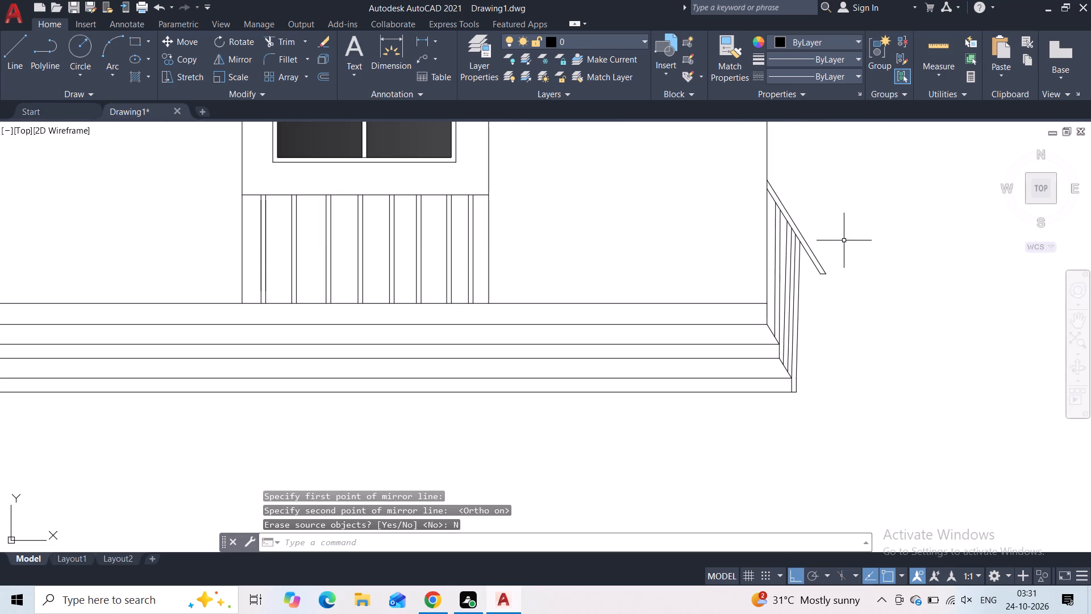
pyautogui.scroll(-3, 838, 247)
pyautogui.scroll(1, 737, 305)
pyautogui.moveTo(737, 306); pyautogui.dragTo(674, 380, button='middle')
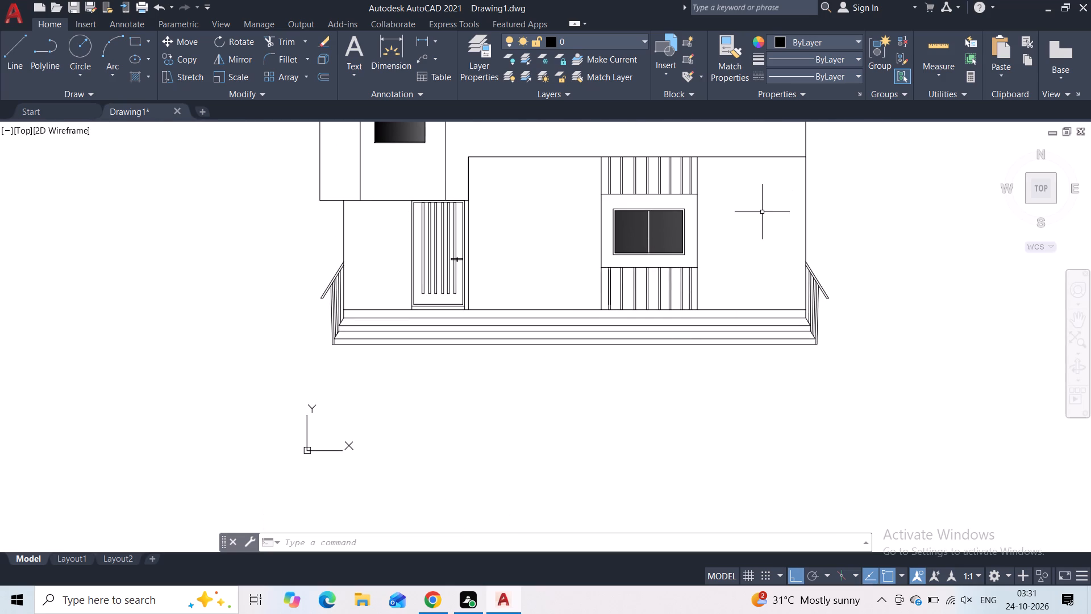
pyautogui.scroll(-1, 761, 212)
pyautogui.moveTo(798, 203); pyautogui.dragTo(745, 381, button='middle')
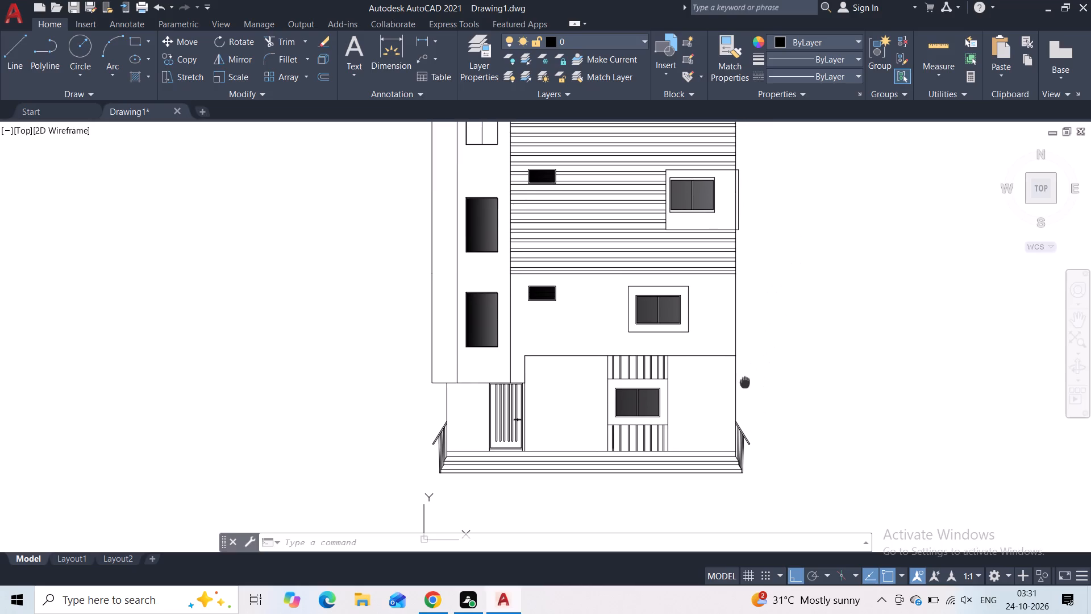
pyautogui.moveTo(745, 381); pyautogui.dragTo(743, 381, button='middle')
pyautogui.scroll(-1, 739, 383)
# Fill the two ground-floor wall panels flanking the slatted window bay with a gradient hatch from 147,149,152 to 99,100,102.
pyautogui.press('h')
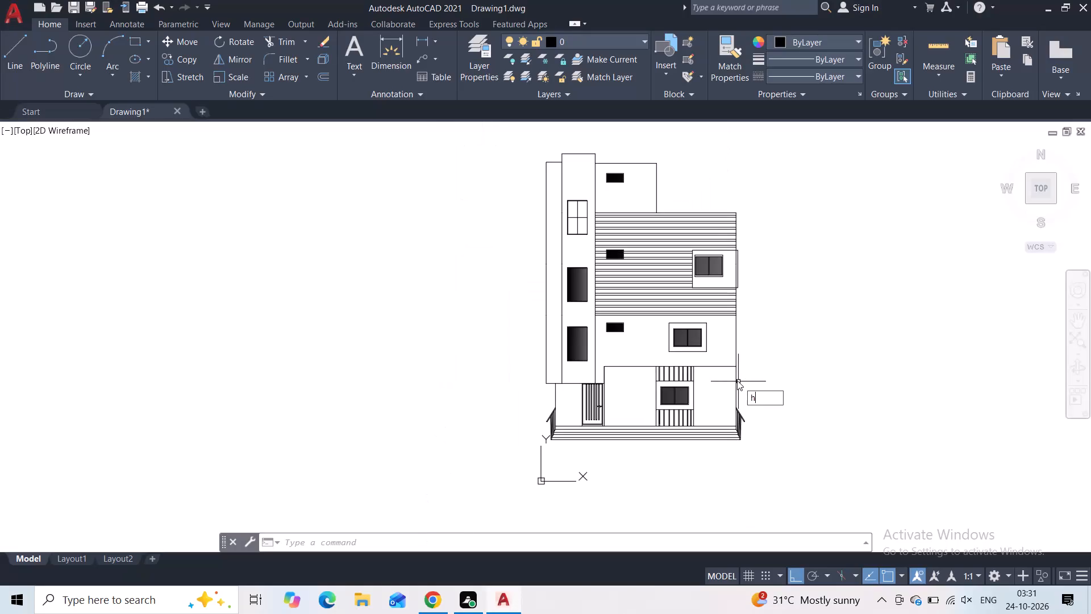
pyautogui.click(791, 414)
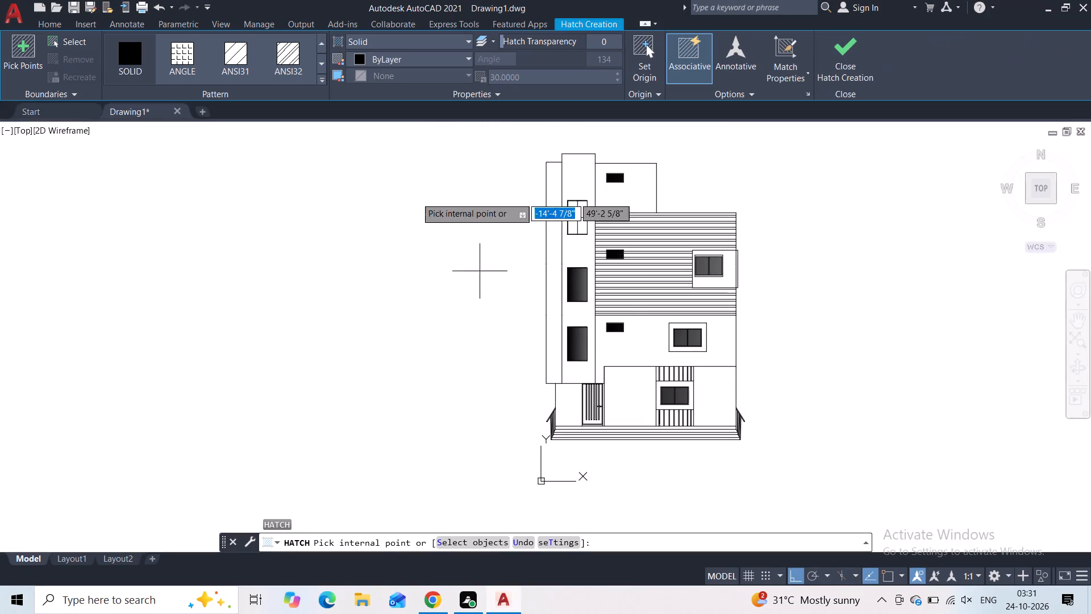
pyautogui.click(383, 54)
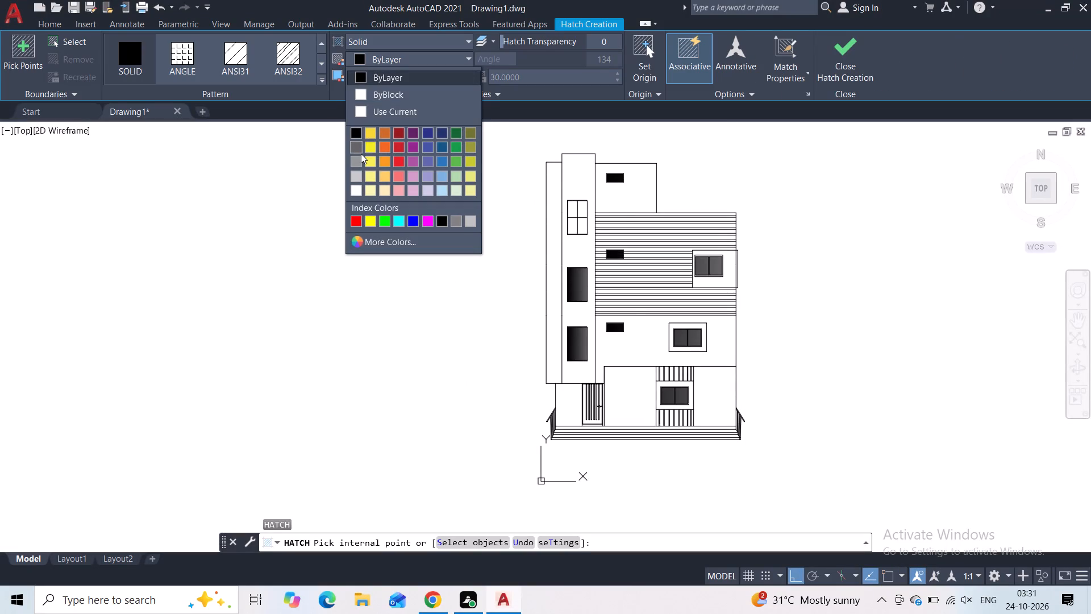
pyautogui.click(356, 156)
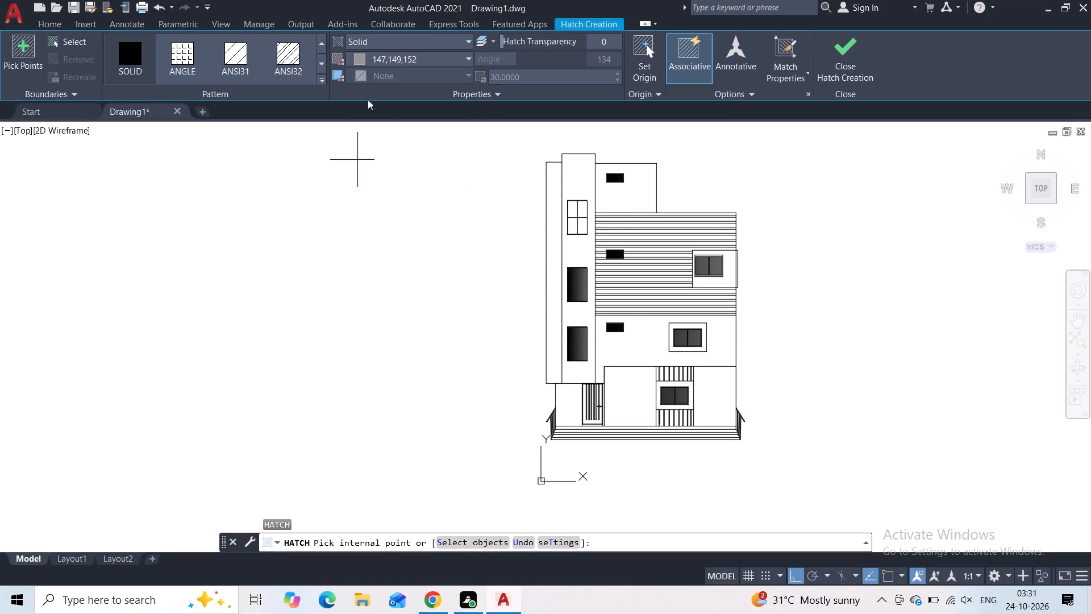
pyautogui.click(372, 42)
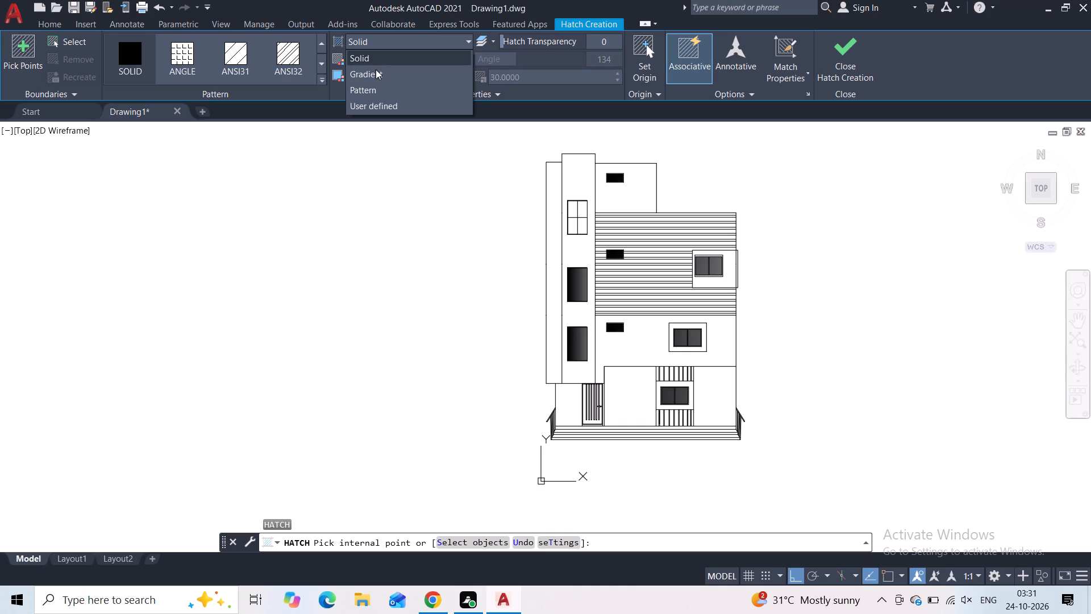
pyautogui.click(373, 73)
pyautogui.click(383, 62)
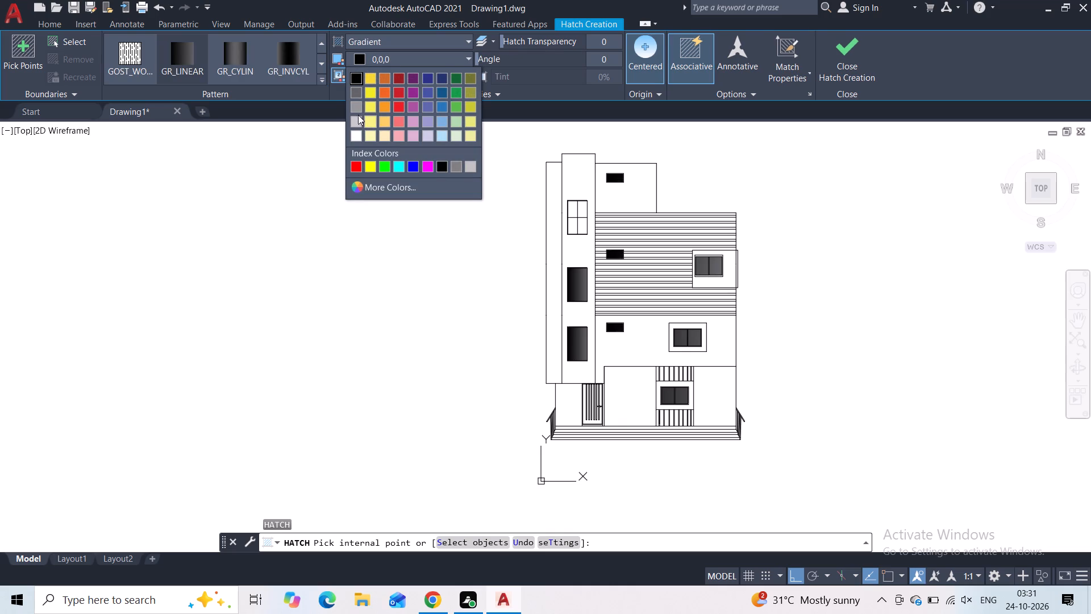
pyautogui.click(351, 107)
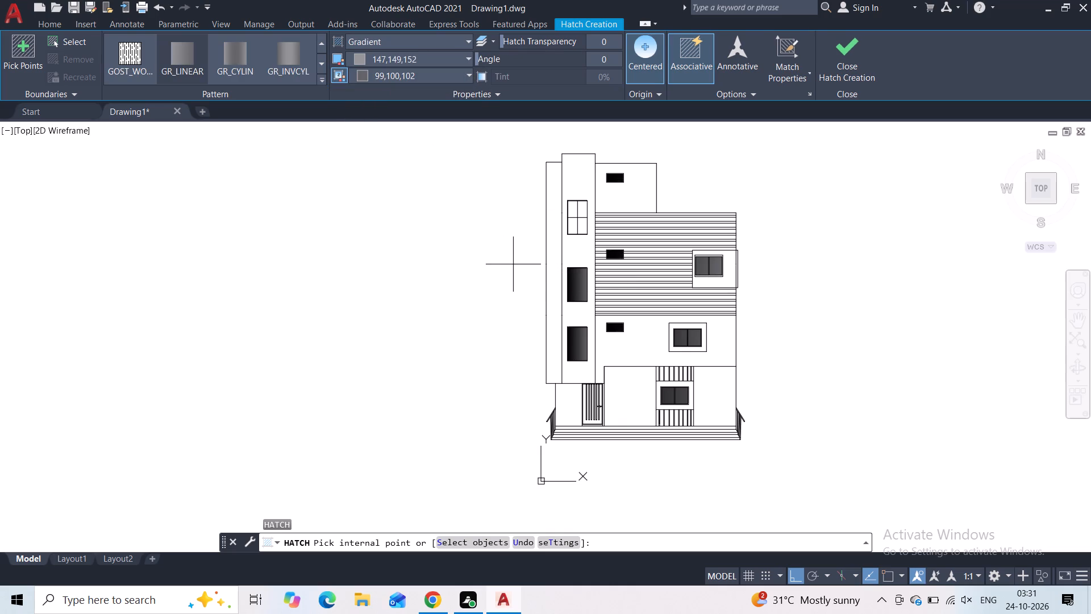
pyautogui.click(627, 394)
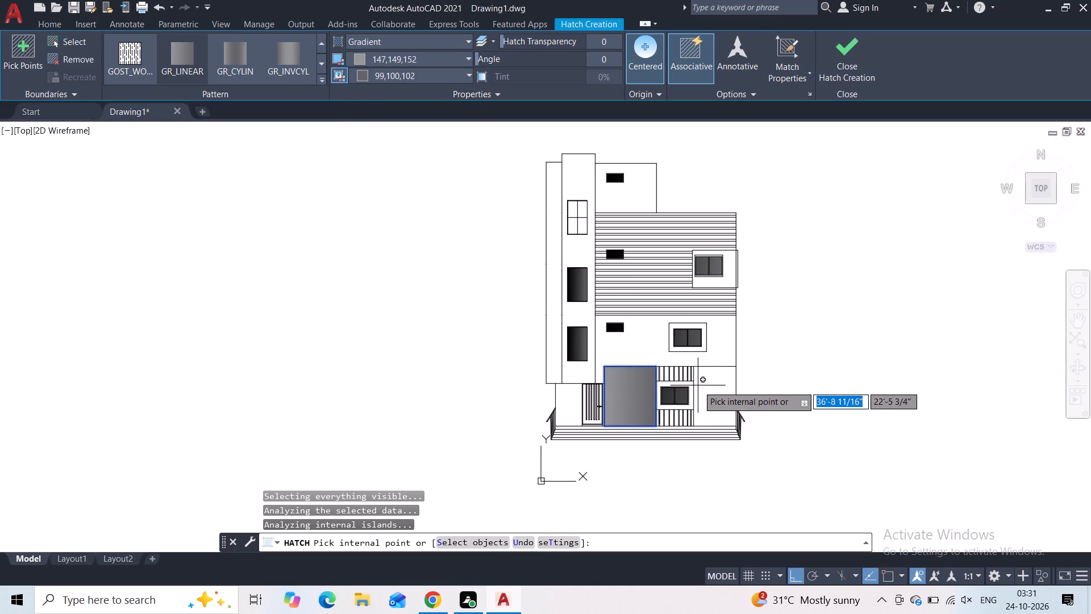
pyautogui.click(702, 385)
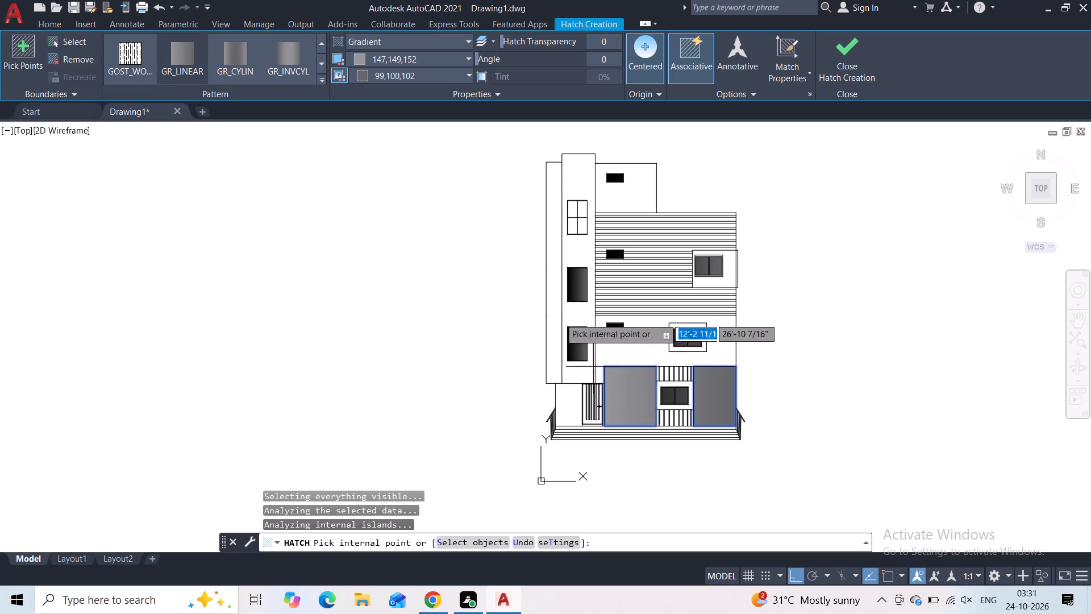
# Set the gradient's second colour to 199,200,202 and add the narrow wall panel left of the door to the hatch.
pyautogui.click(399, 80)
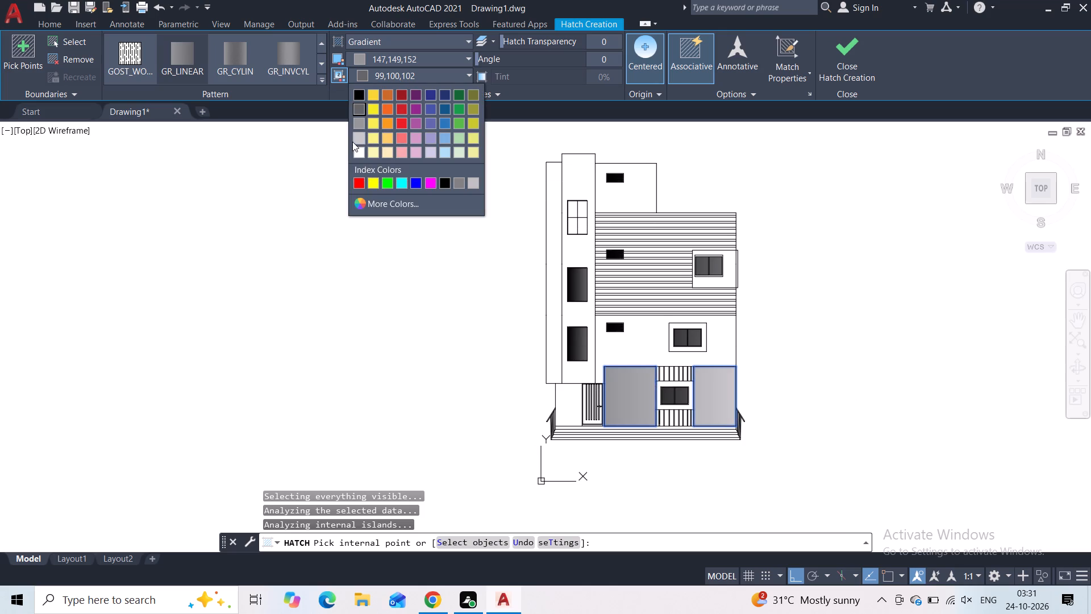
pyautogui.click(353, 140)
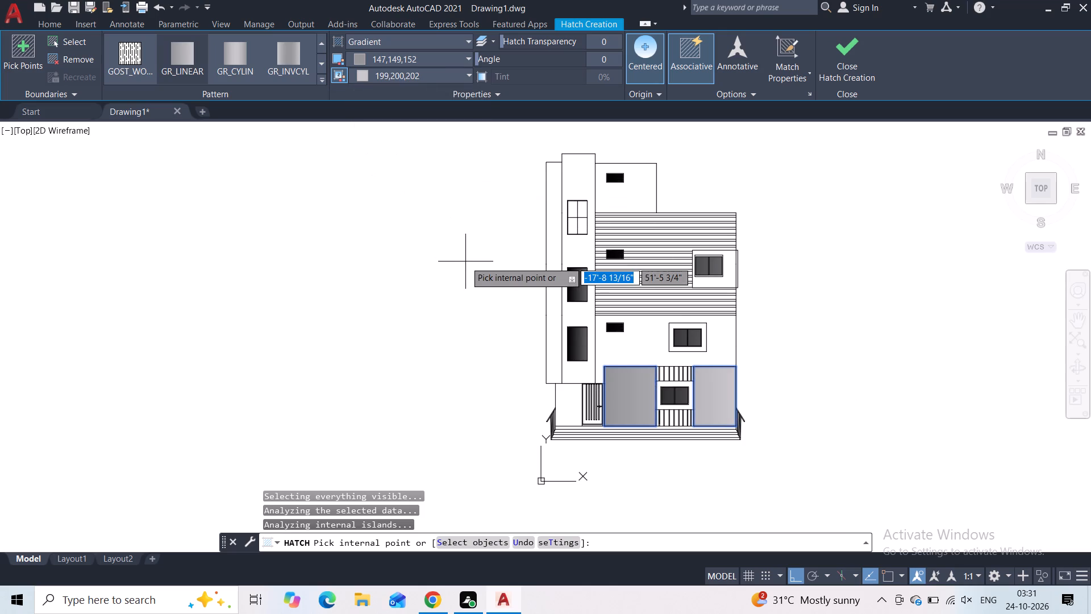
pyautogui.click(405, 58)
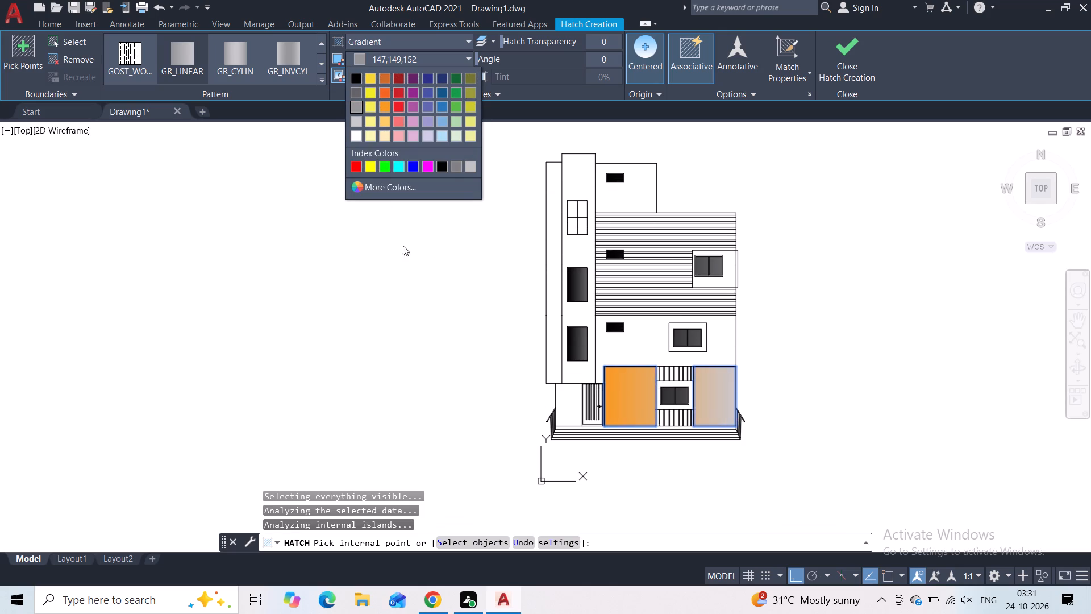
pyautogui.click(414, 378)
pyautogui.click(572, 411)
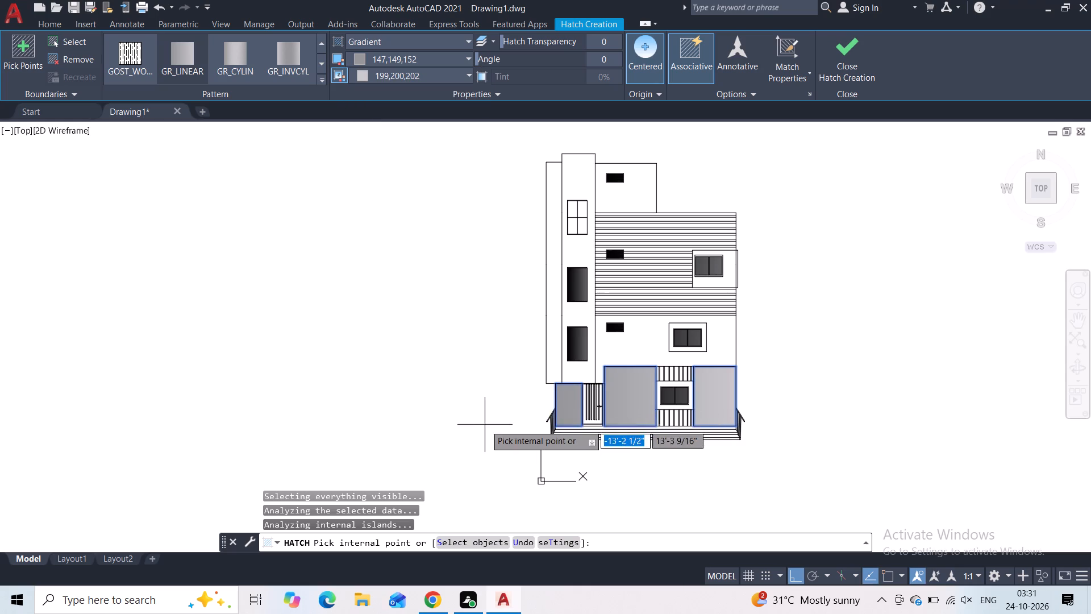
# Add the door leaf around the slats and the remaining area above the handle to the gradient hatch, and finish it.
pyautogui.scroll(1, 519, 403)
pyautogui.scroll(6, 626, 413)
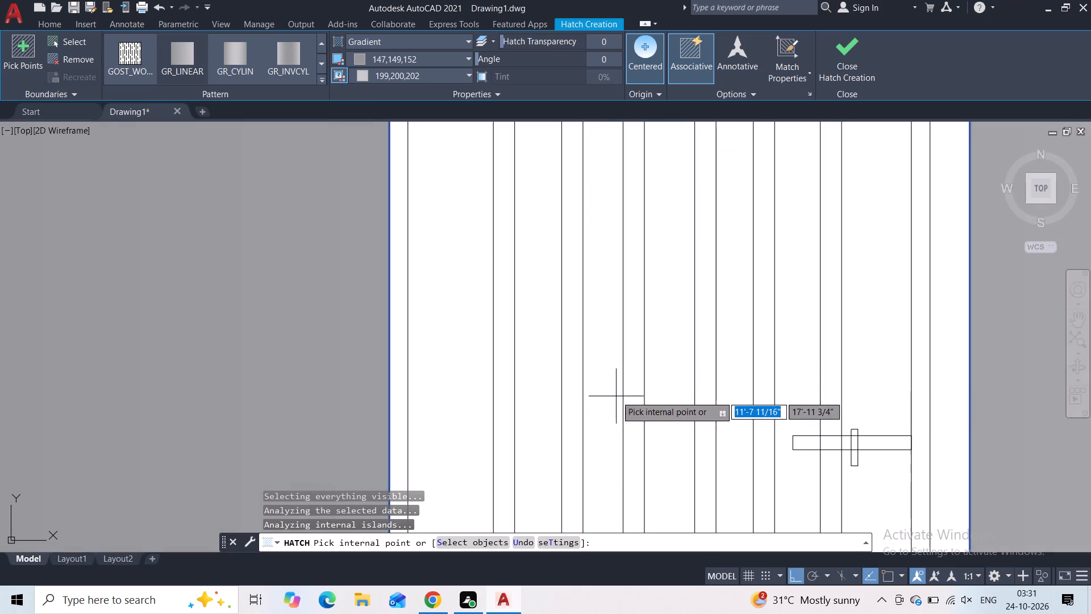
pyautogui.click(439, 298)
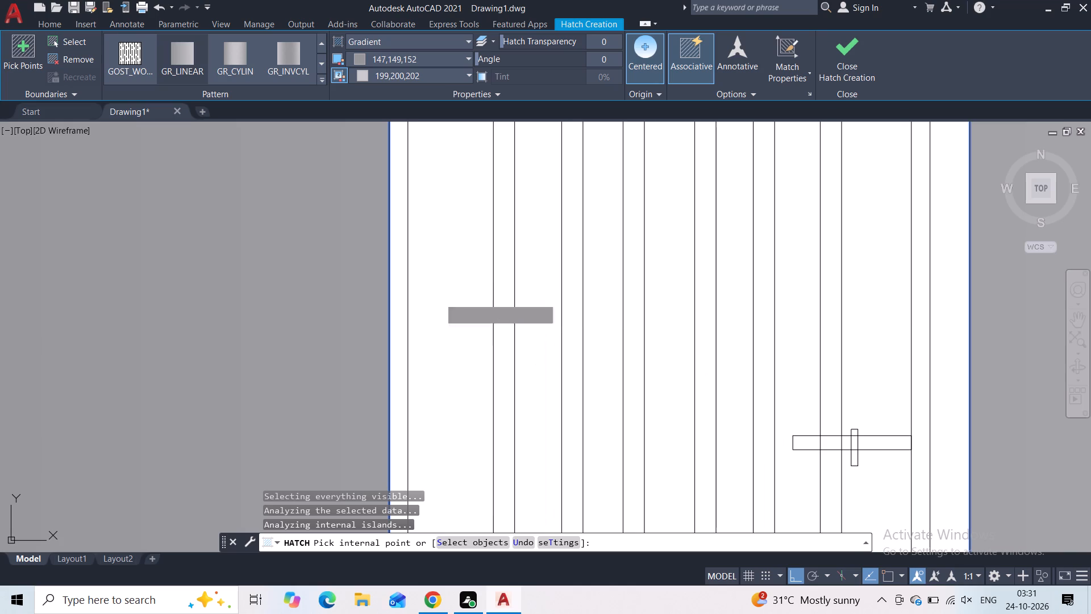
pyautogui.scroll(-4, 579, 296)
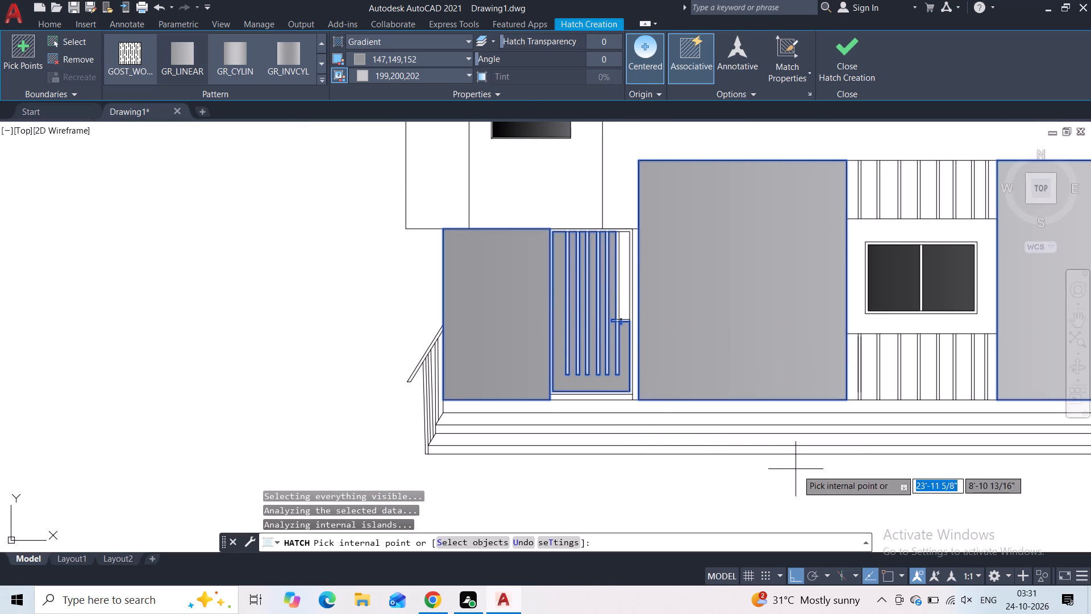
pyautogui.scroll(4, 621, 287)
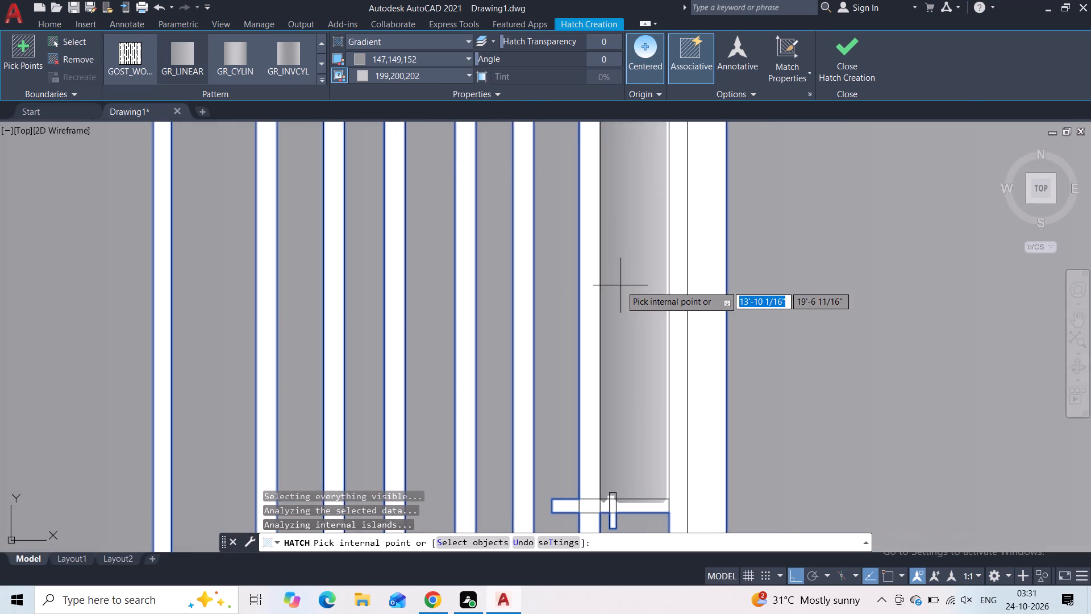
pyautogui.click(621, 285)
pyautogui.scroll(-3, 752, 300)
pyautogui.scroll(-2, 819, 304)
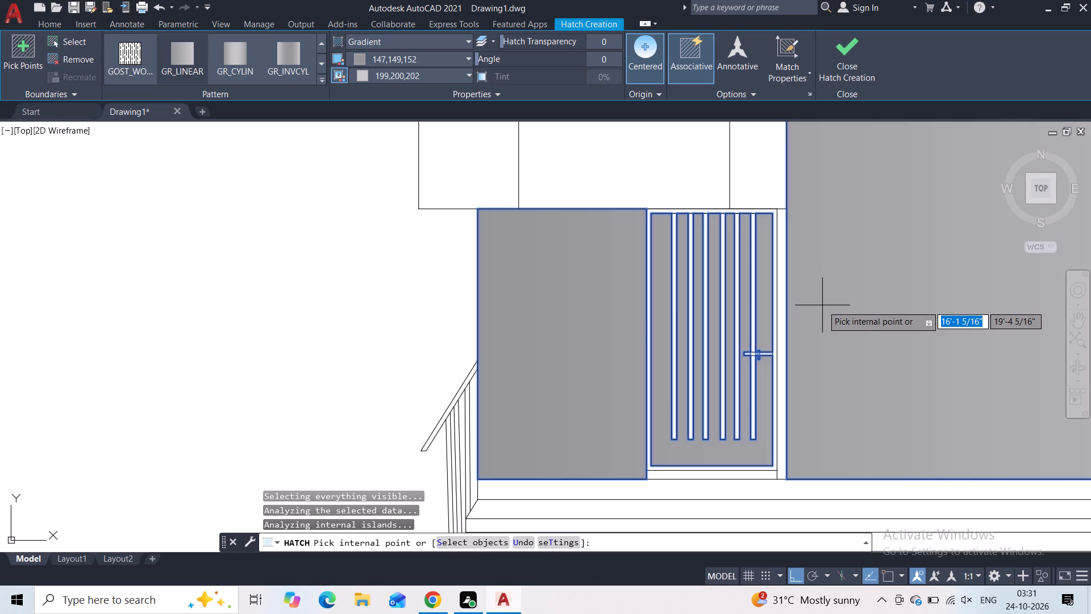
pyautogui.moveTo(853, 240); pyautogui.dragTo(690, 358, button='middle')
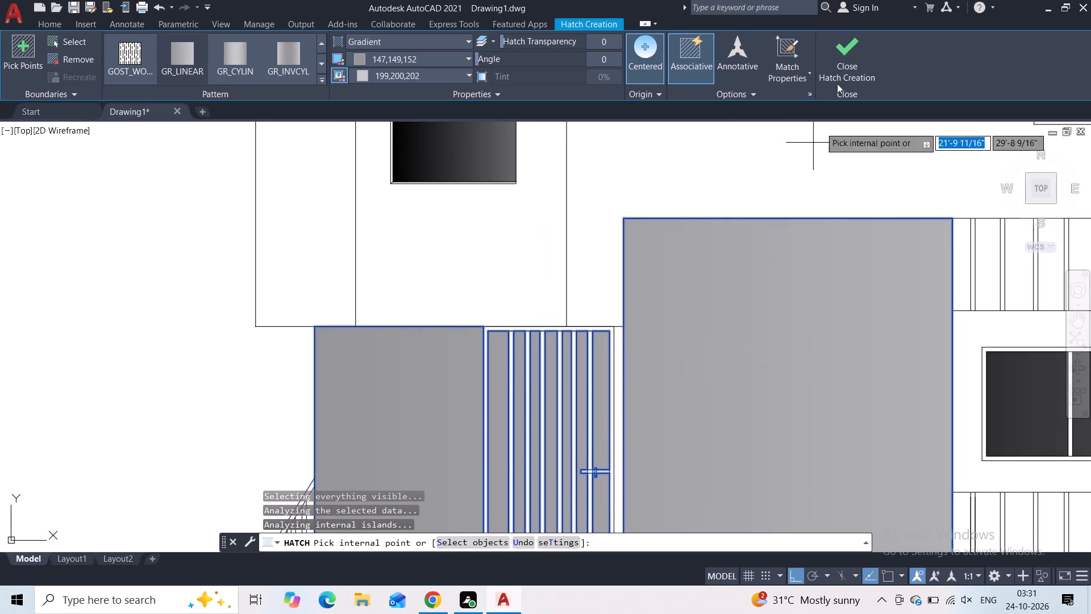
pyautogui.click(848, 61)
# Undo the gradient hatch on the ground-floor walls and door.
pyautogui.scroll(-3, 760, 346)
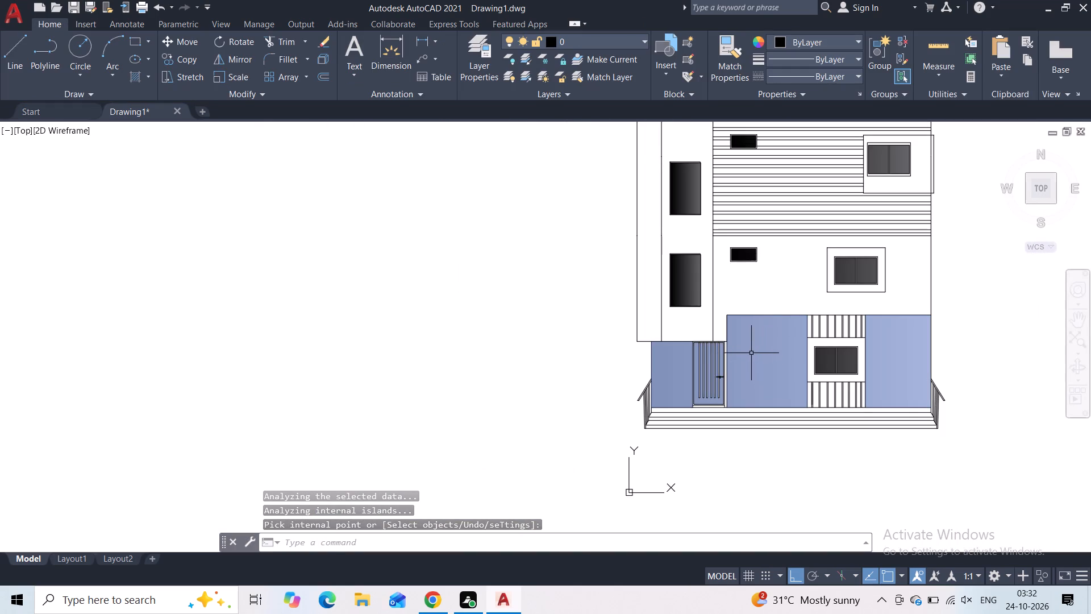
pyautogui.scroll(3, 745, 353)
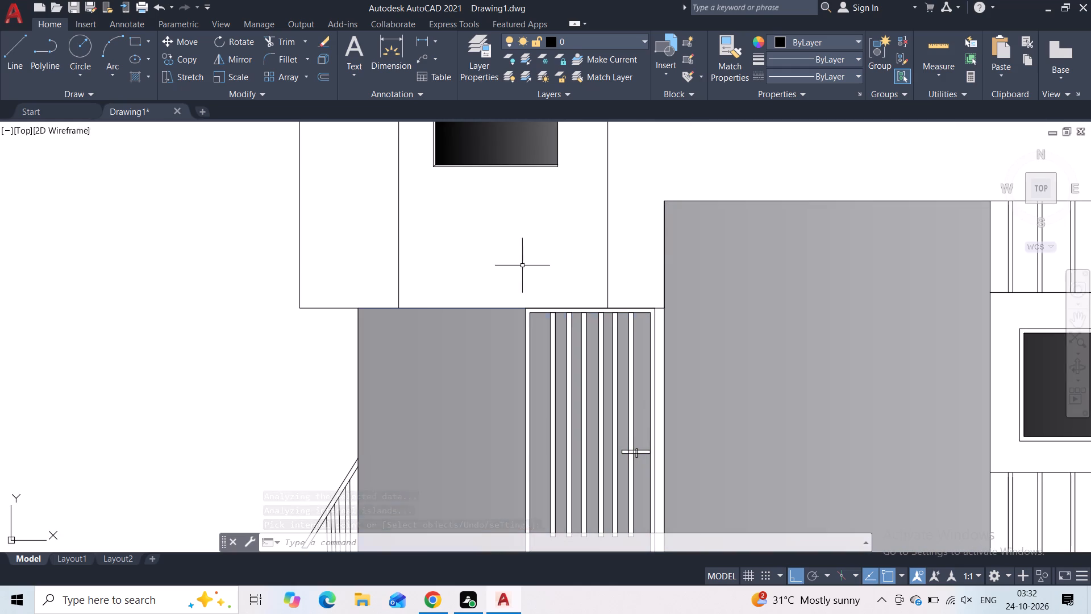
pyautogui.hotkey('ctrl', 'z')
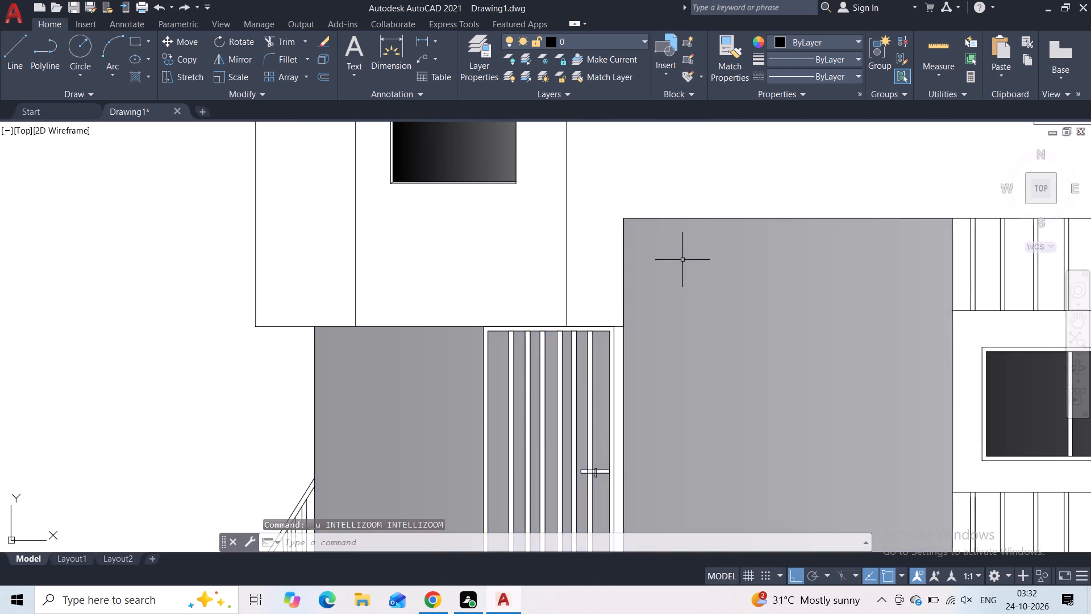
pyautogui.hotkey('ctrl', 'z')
# Draw a slanted line about 9 7/8" long at 25° from the projecting block's lower right corner, then a vertical line up to the wall panel's top edge.
pyautogui.scroll(3, 634, 411)
pyautogui.scroll(2, 534, 330)
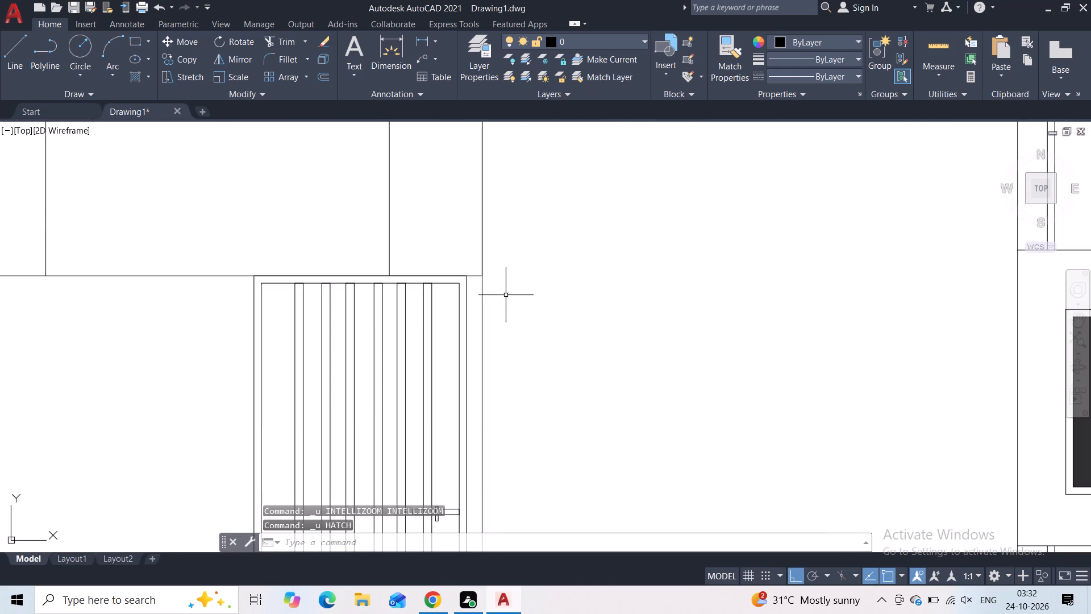
pyautogui.moveTo(540, 247); pyautogui.dragTo(493, 347, button='middle')
pyautogui.scroll(-1, 493, 347)
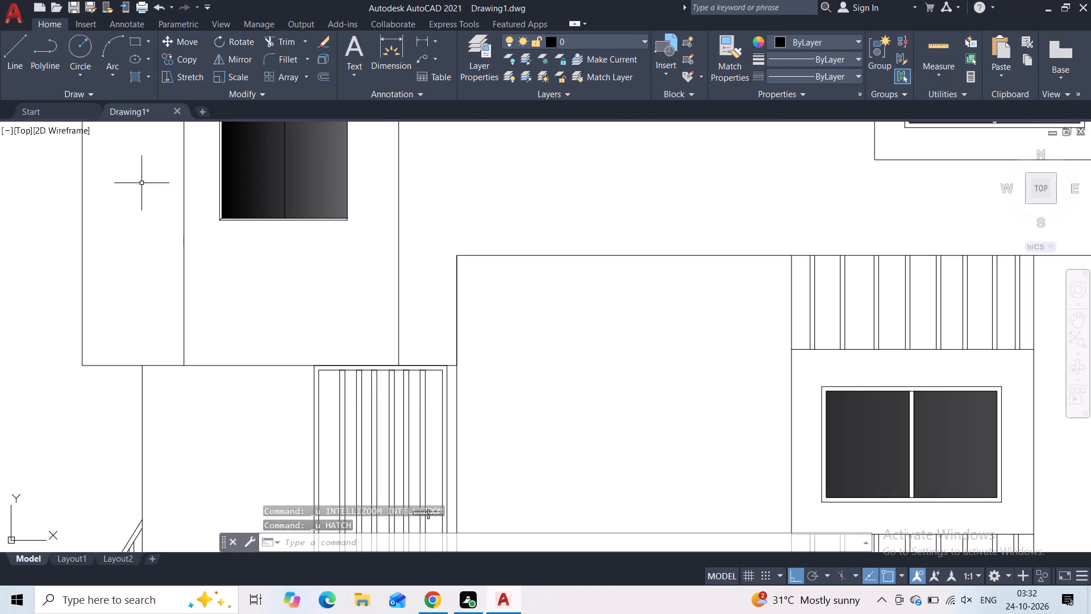
pyautogui.click(11, 56)
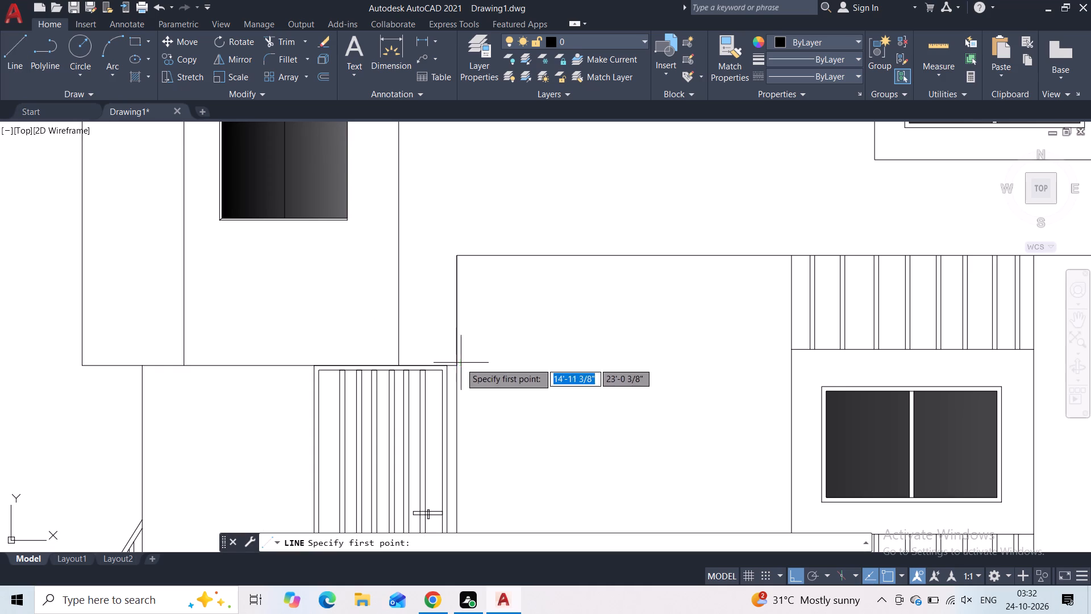
pyautogui.click(458, 363)
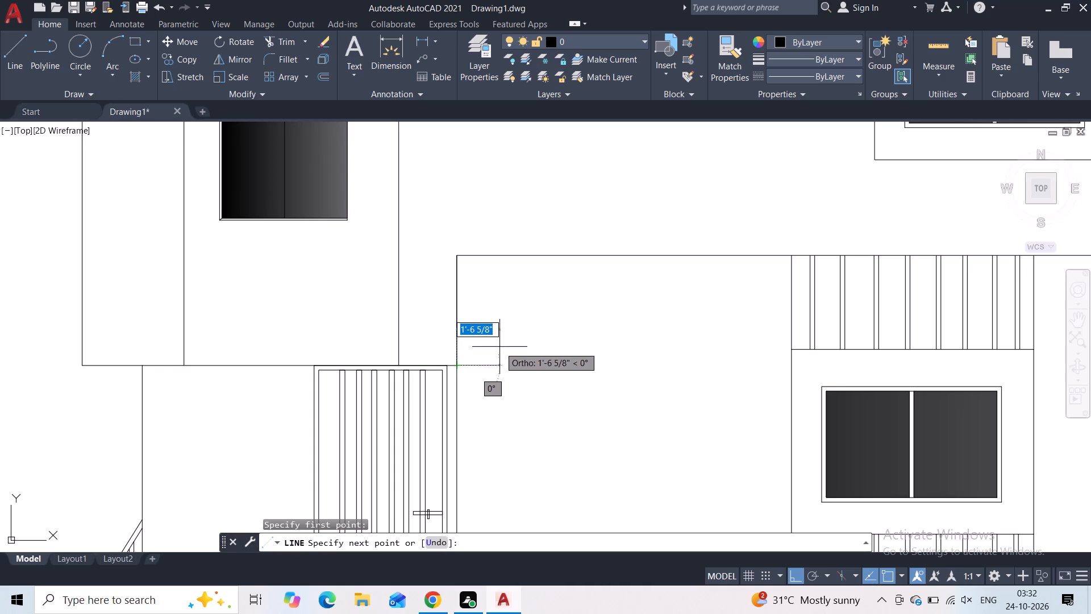
pyautogui.hotkey('ctrl', 'F8')
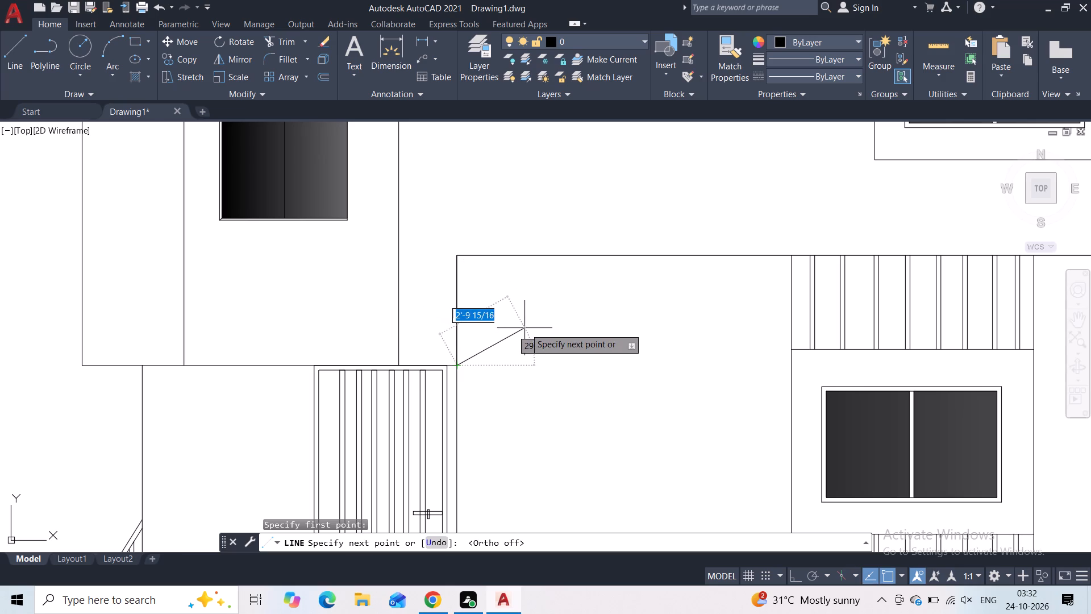
pyautogui.click(477, 356)
pyautogui.click(477, 259)
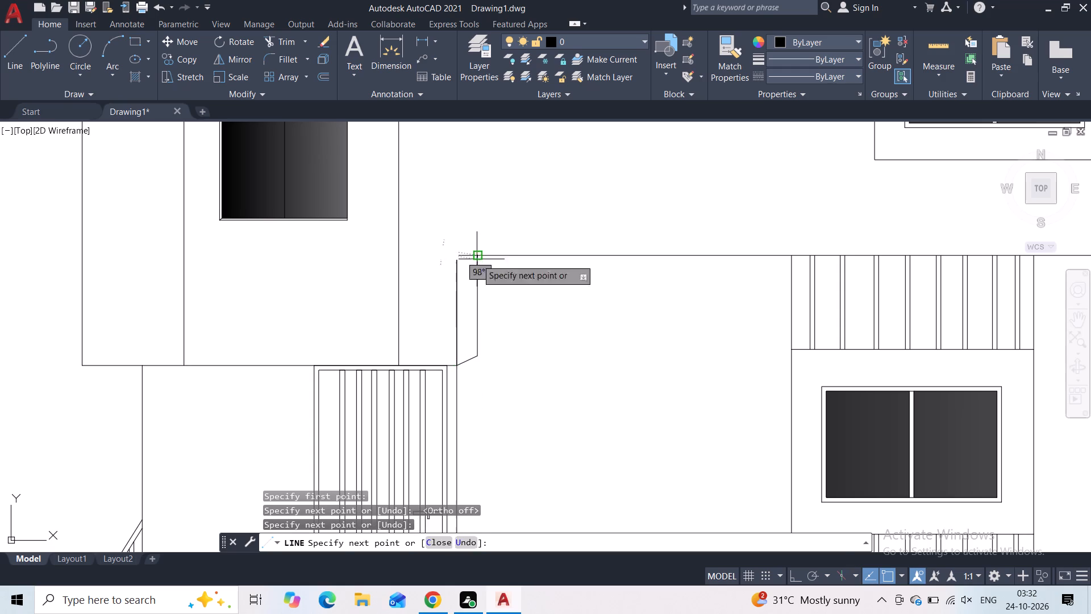
pyautogui.press('Escape')
pyautogui.scroll(-1, 532, 357)
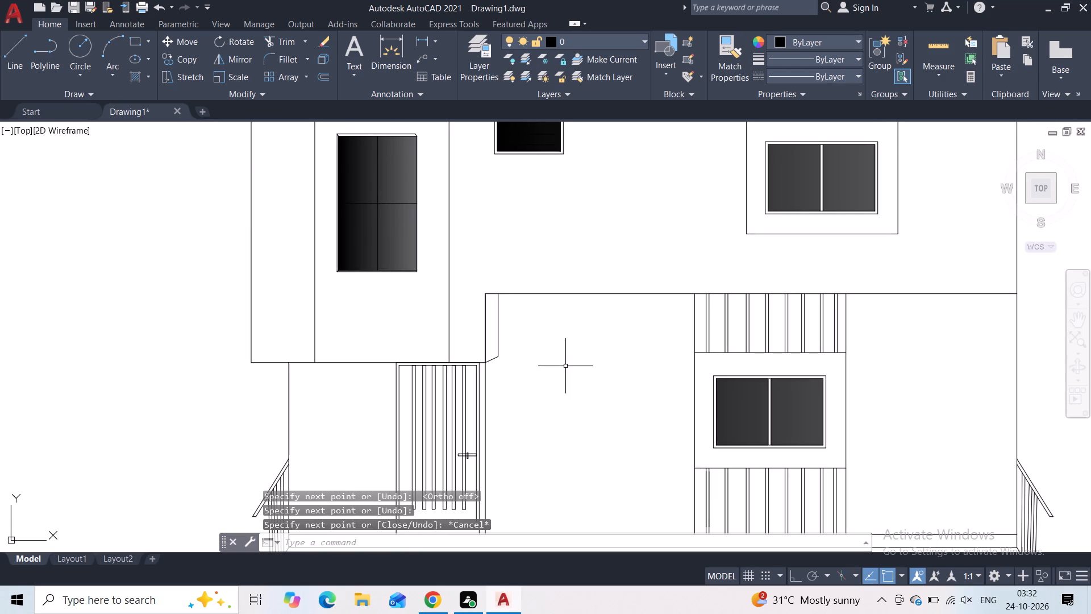
# Hatch the ground-floor wall between the door and the striped window bay with a gradient whose first colour is 199,200,202.
pyautogui.press('h')
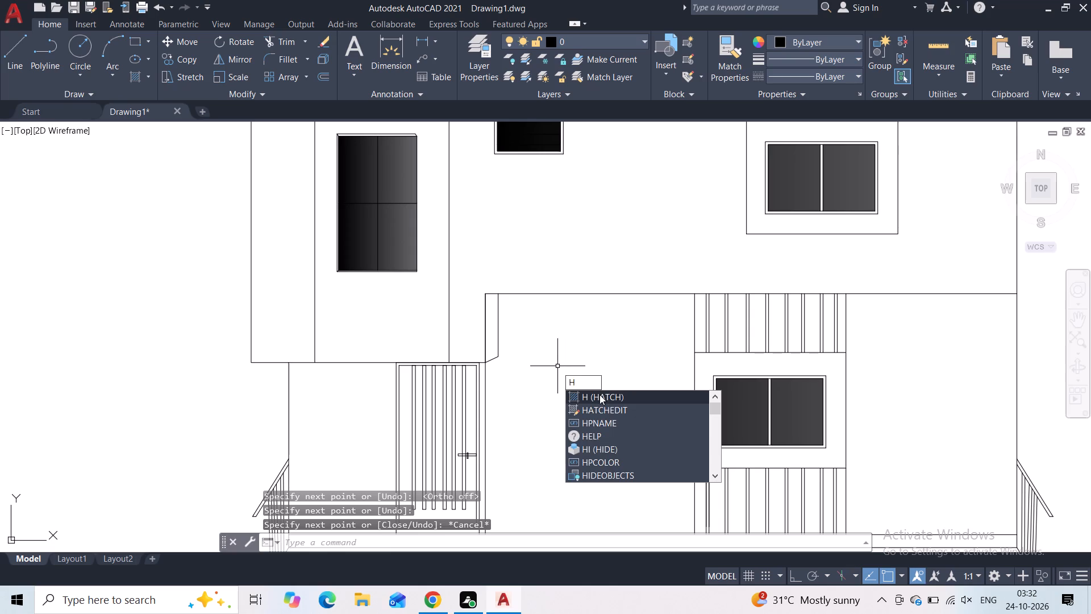
pyautogui.click(598, 395)
pyautogui.click(552, 355)
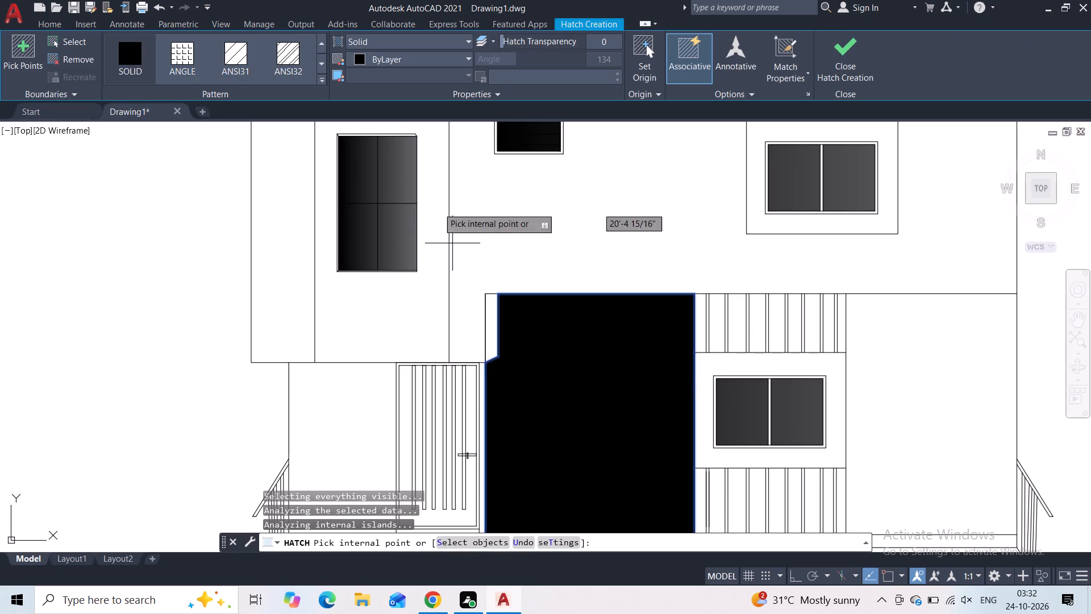
pyautogui.click(376, 44)
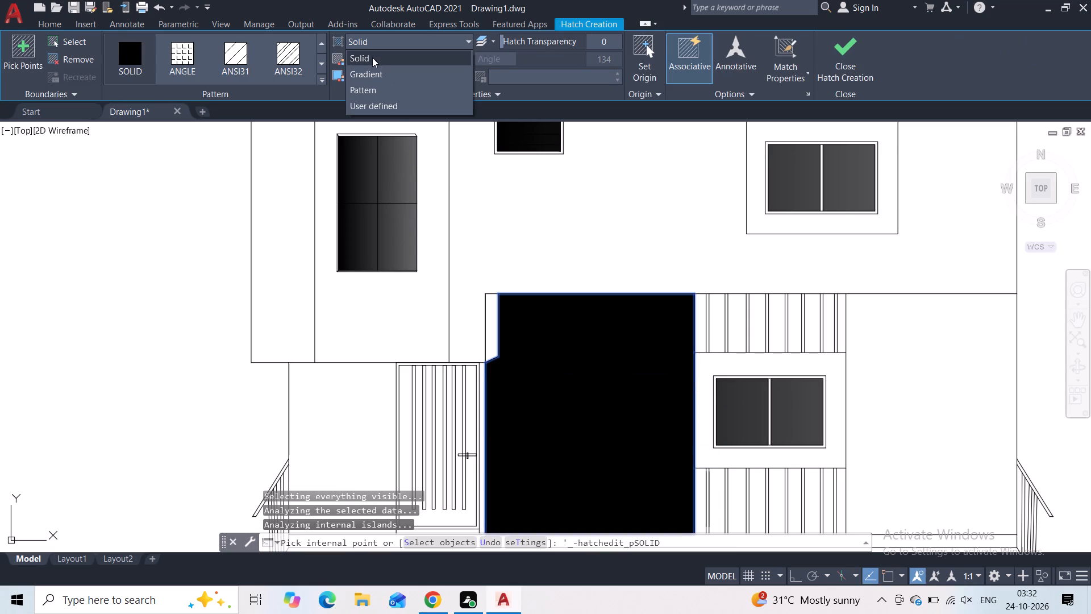
pyautogui.click(370, 69)
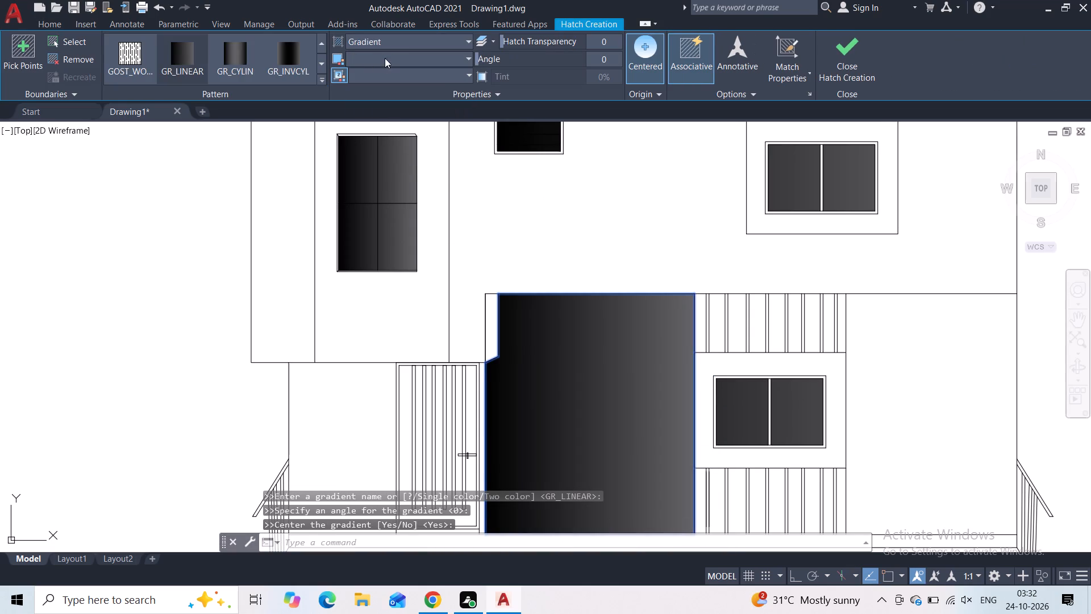
pyautogui.click(400, 56)
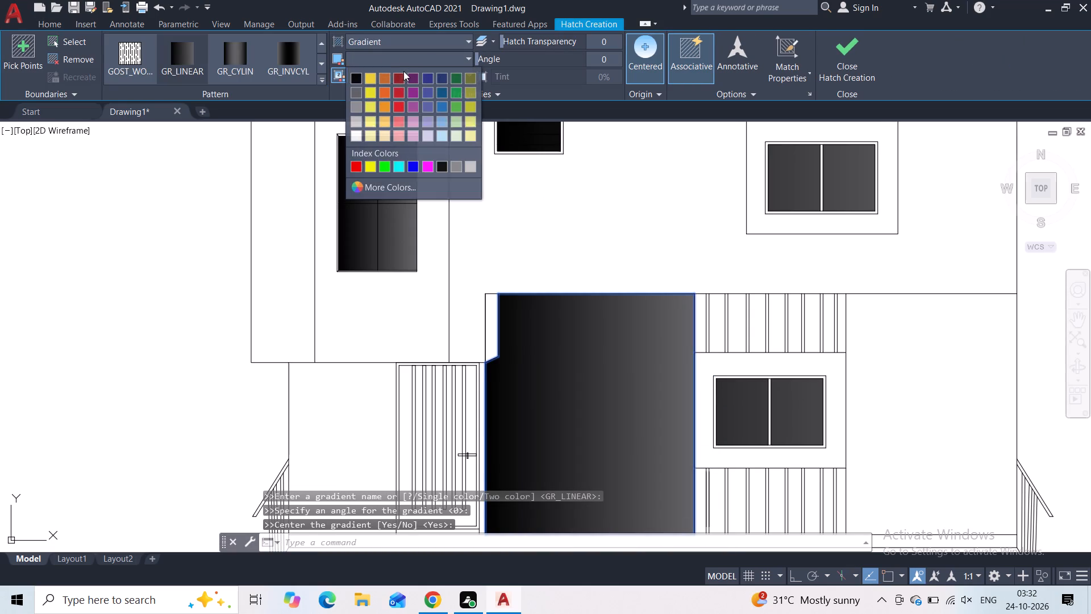
pyautogui.click(356, 121)
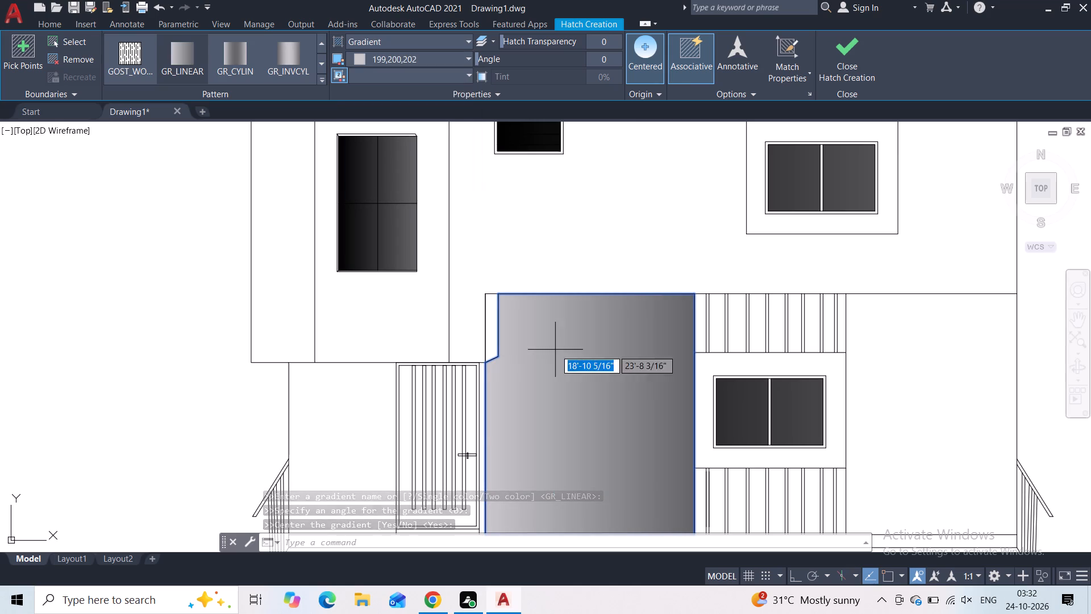
# Add the two outer ground-floor walls, the door leaf, the area above its handle and the slanted shadow strip to the gradient hatch; finish it.
pyautogui.moveTo(555, 351); pyautogui.dragTo(515, 204, button='middle')
pyautogui.click(878, 297)
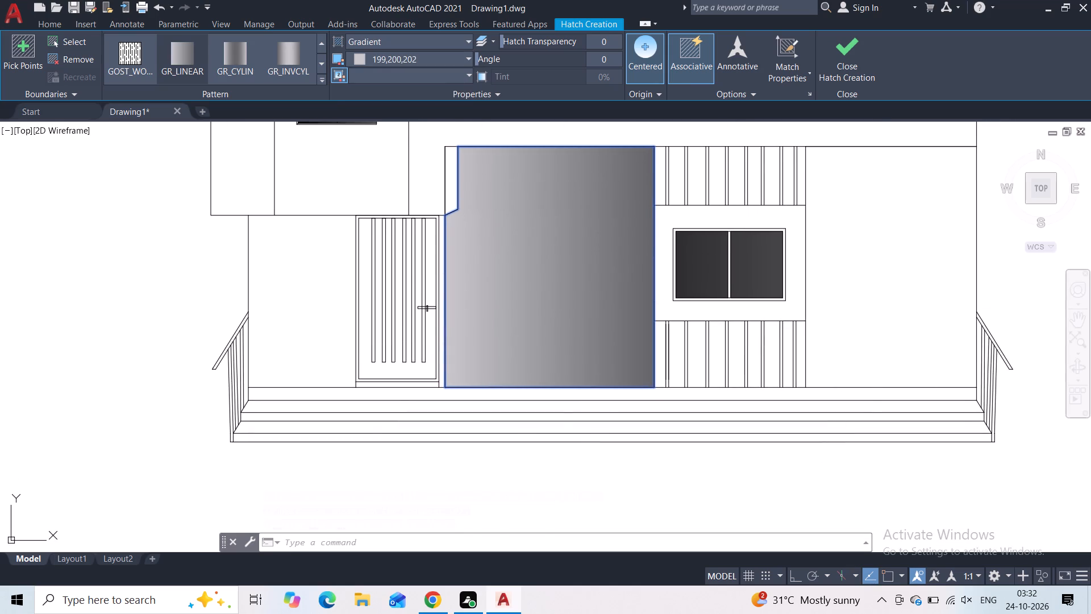
pyautogui.click(292, 312)
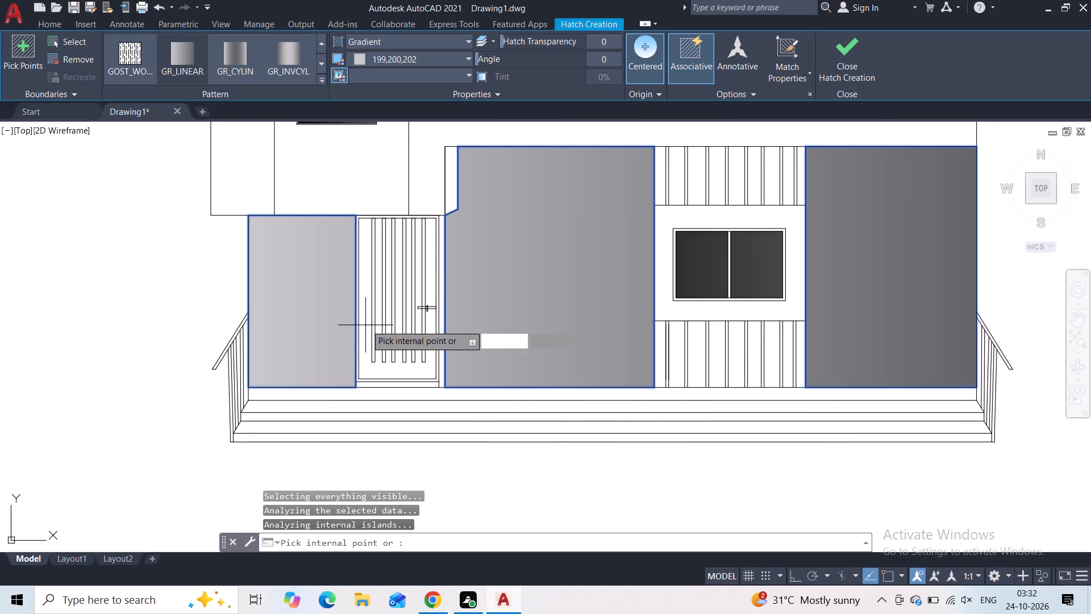
pyautogui.scroll(2, 366, 325)
pyautogui.click(357, 299)
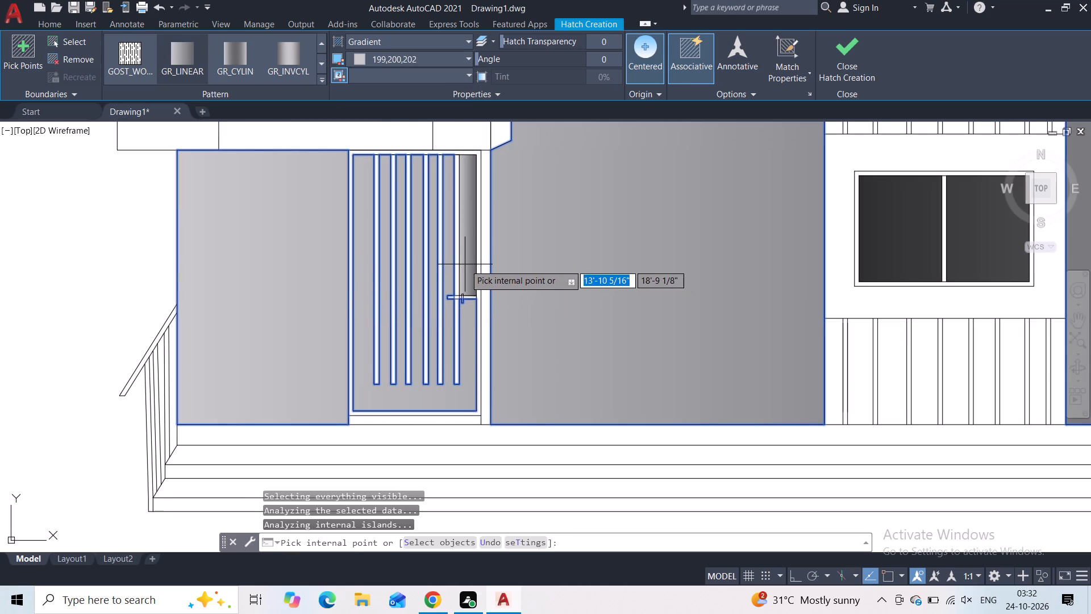
pyautogui.click(465, 263)
pyautogui.moveTo(504, 203); pyautogui.dragTo(473, 352, button='middle')
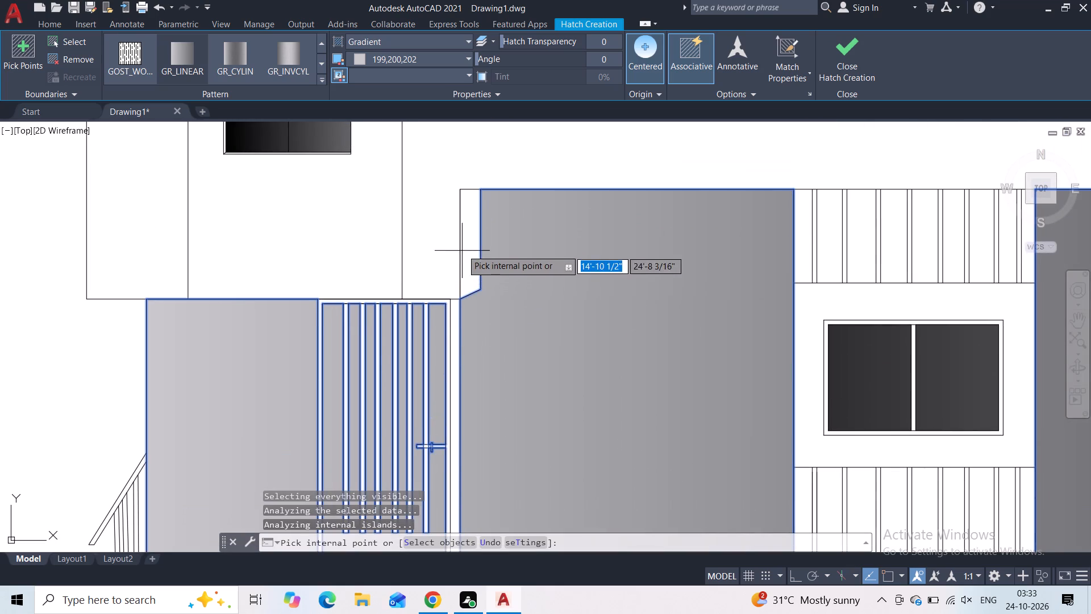
pyautogui.click(471, 246)
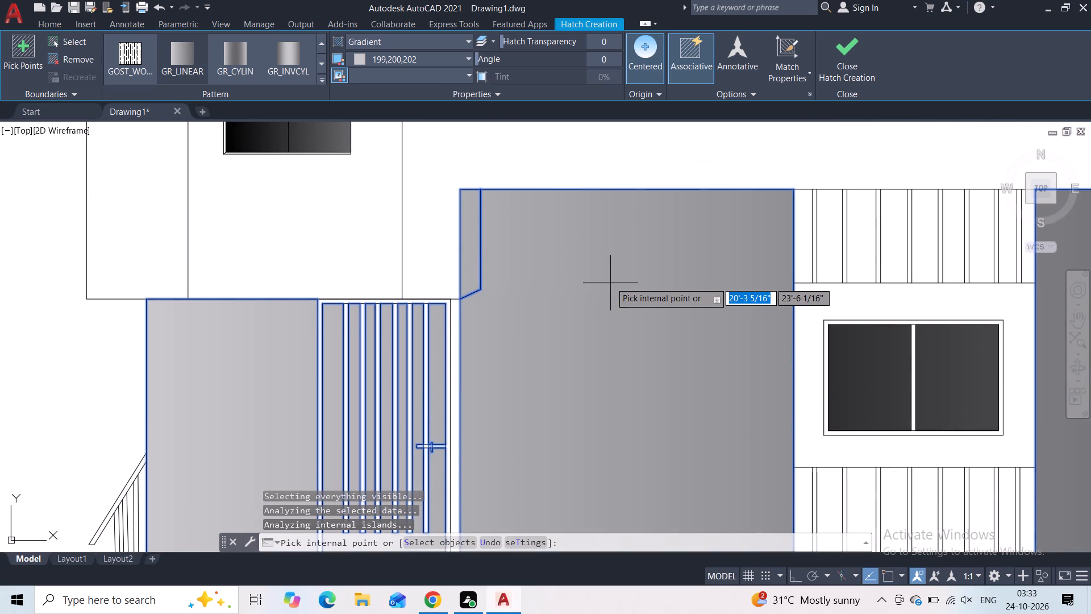
pyautogui.click(841, 56)
# Start a Solid hatch and fill the first five vertical door slats from the left.
pyautogui.scroll(-1, 705, 343)
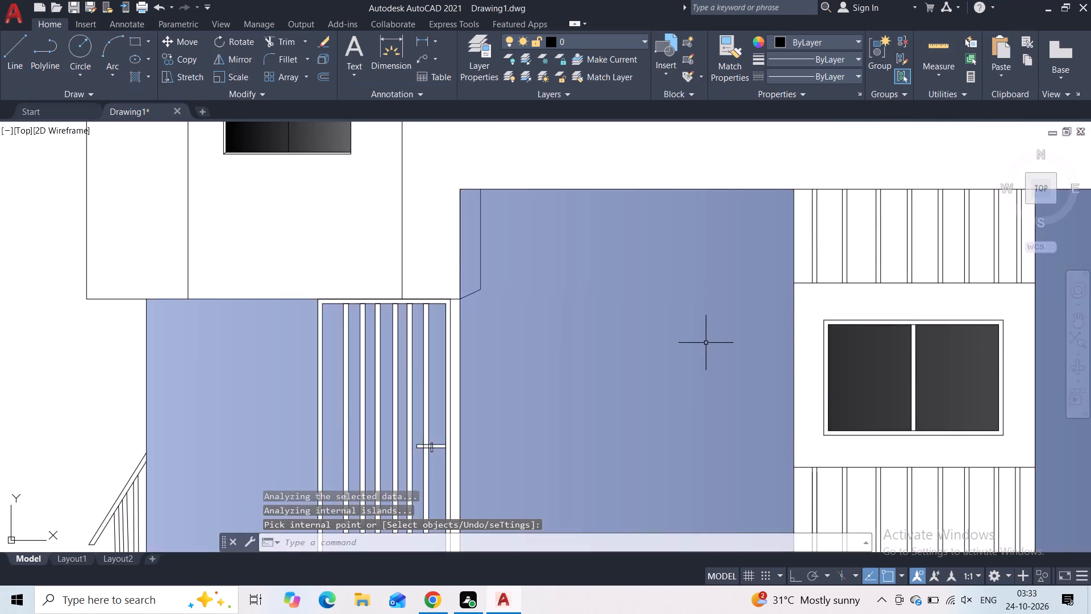
pyautogui.scroll(-1, 705, 343)
pyautogui.scroll(-2, 830, 327)
pyautogui.moveTo(916, 303); pyautogui.dragTo(875, 327, button='middle')
pyautogui.scroll(1, 875, 327)
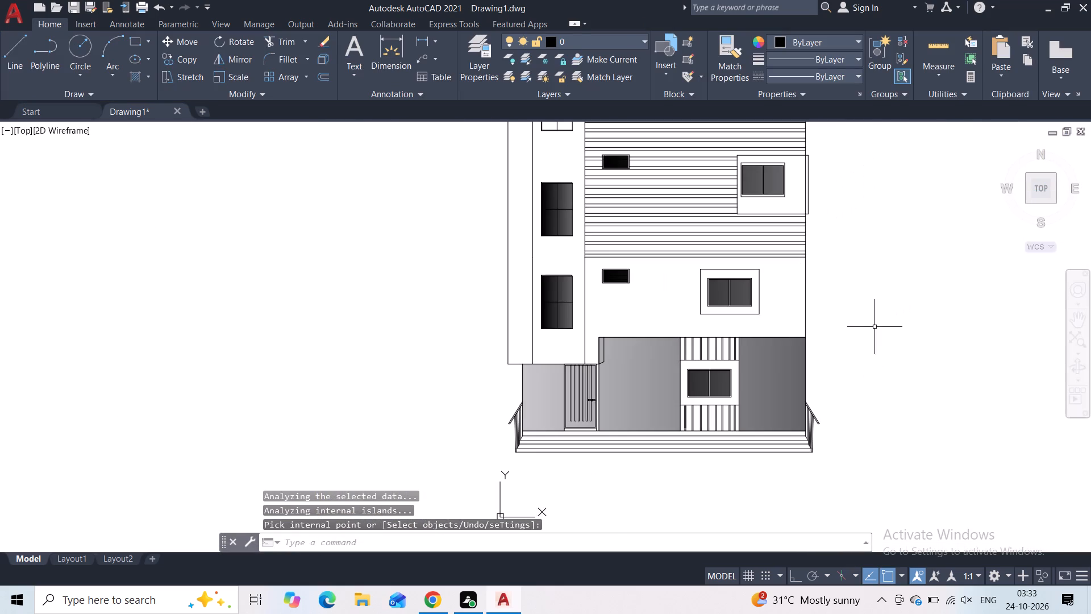
pyautogui.scroll(1, 872, 326)
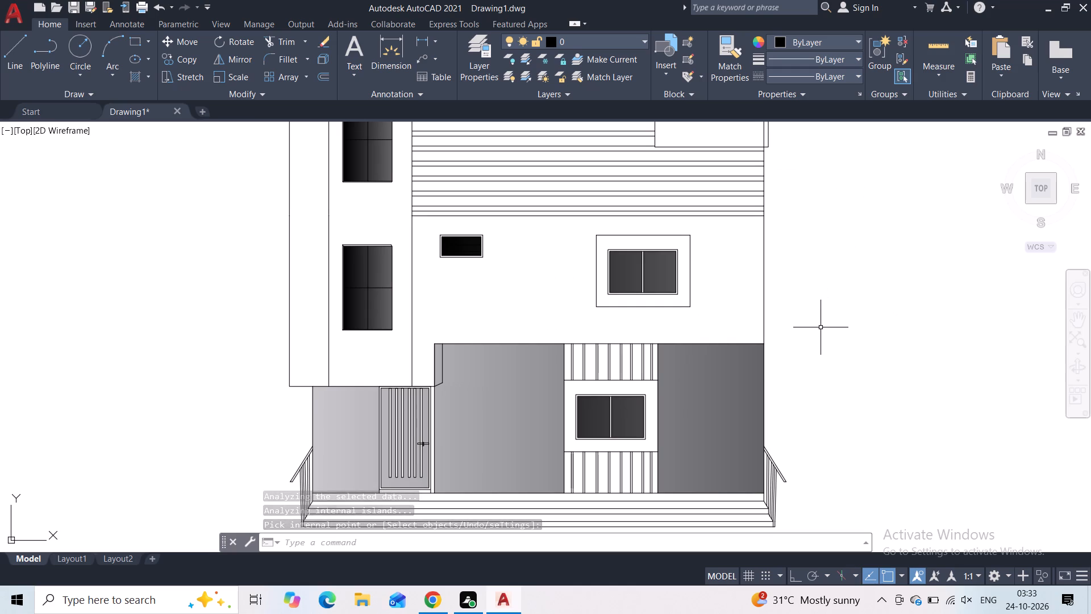
pyautogui.press('h')
pyautogui.click(832, 368)
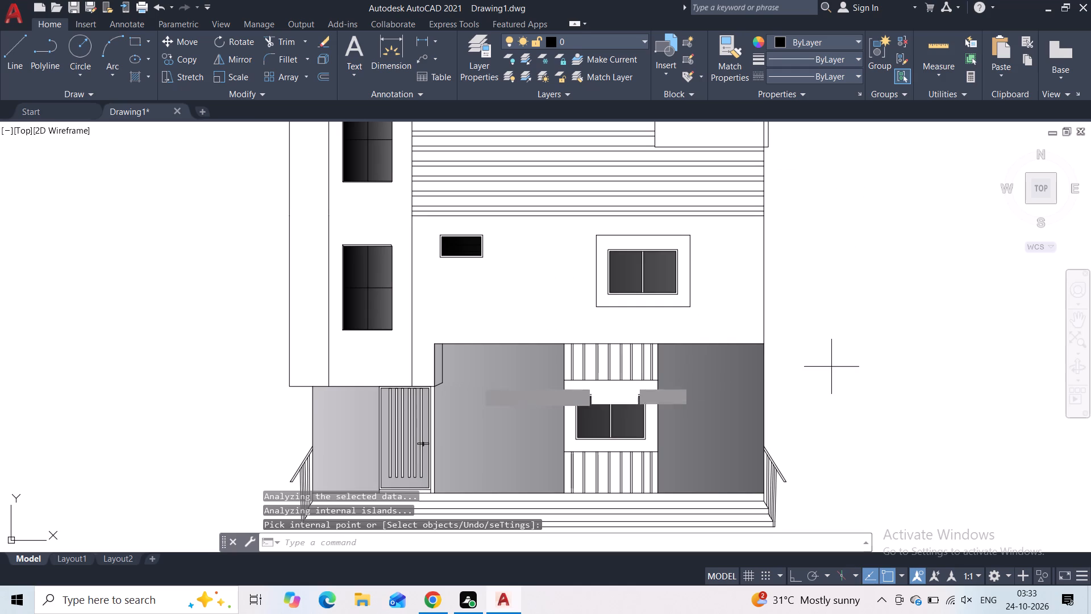
pyautogui.scroll(3, 389, 445)
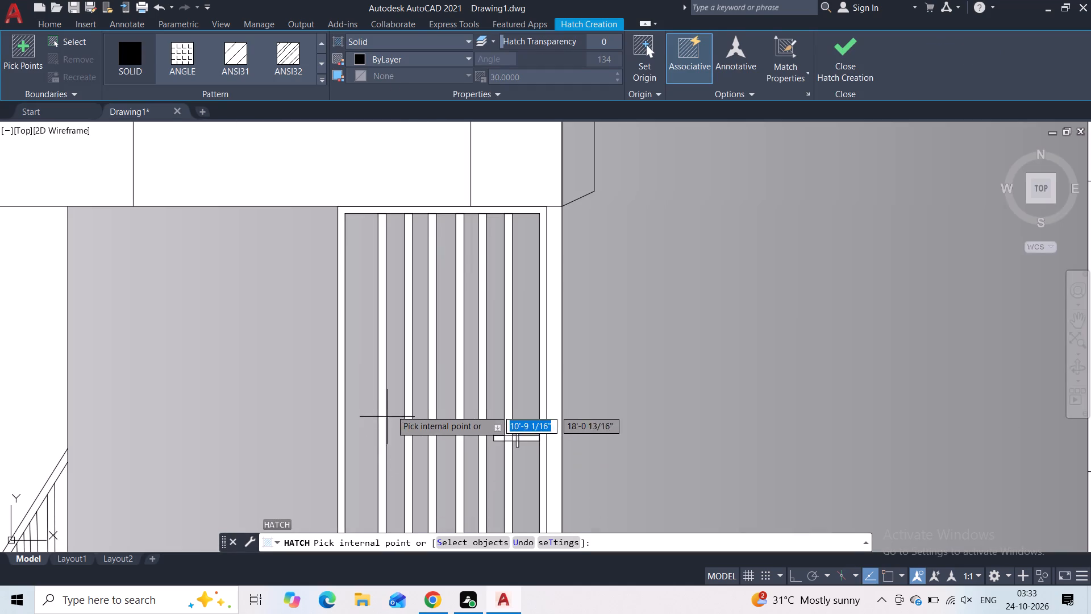
pyautogui.scroll(4, 384, 389)
pyautogui.click(368, 368)
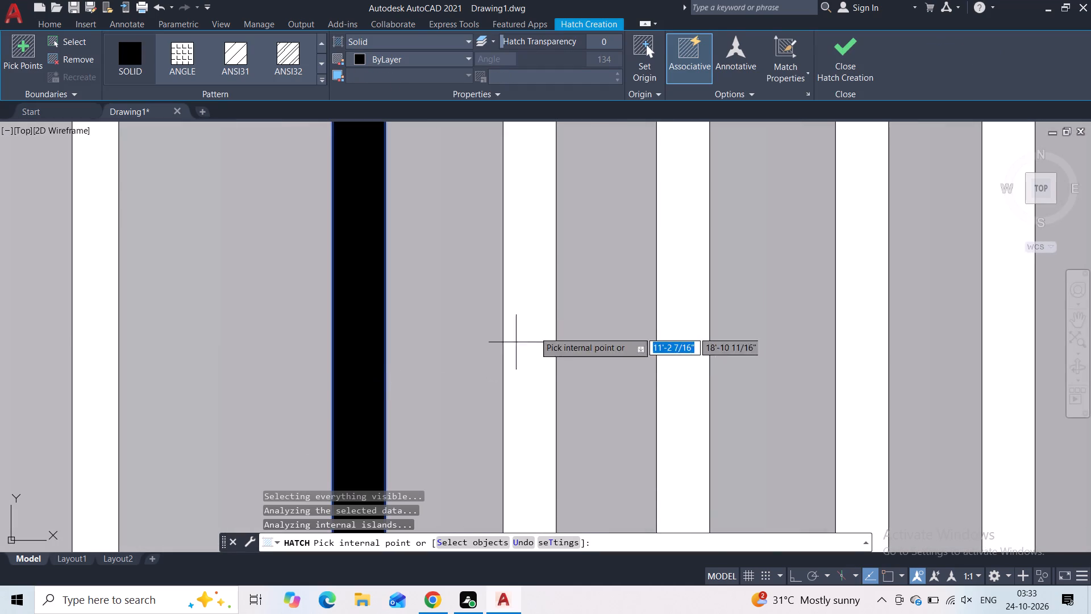
pyautogui.click(532, 331)
pyautogui.click(663, 318)
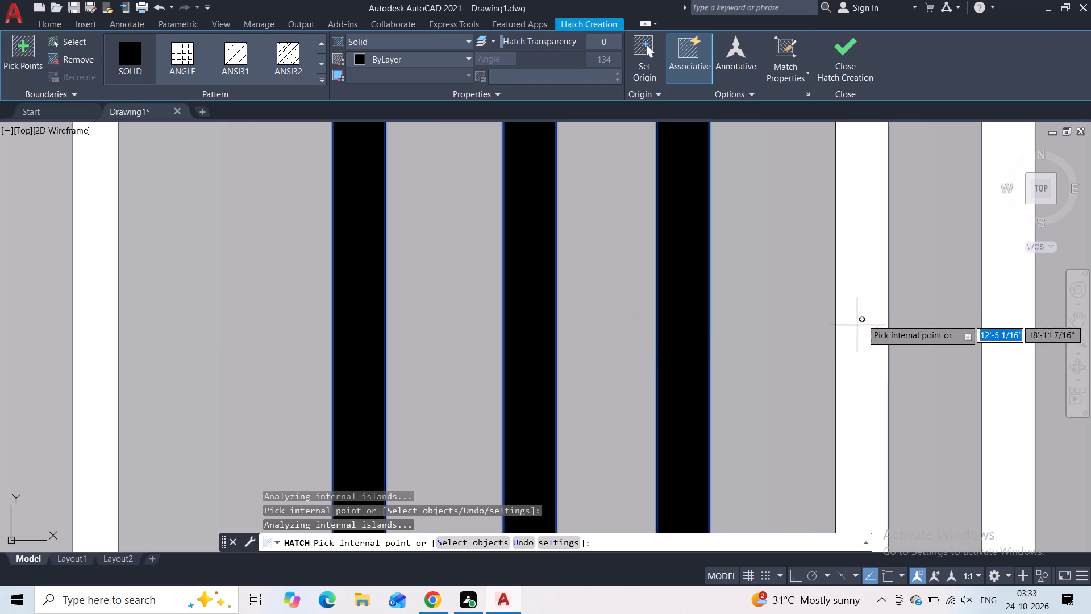
pyautogui.click(868, 300)
pyautogui.click(1014, 302)
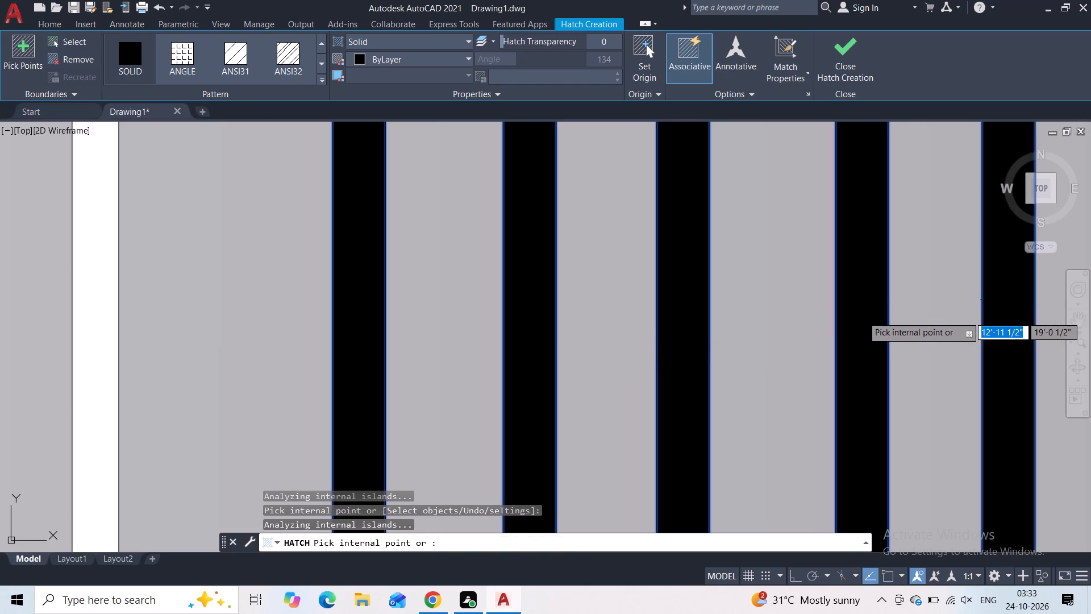
pyautogui.moveTo(967, 320); pyautogui.dragTo(648, 308, button='middle')
pyautogui.scroll(-2, 781, 312)
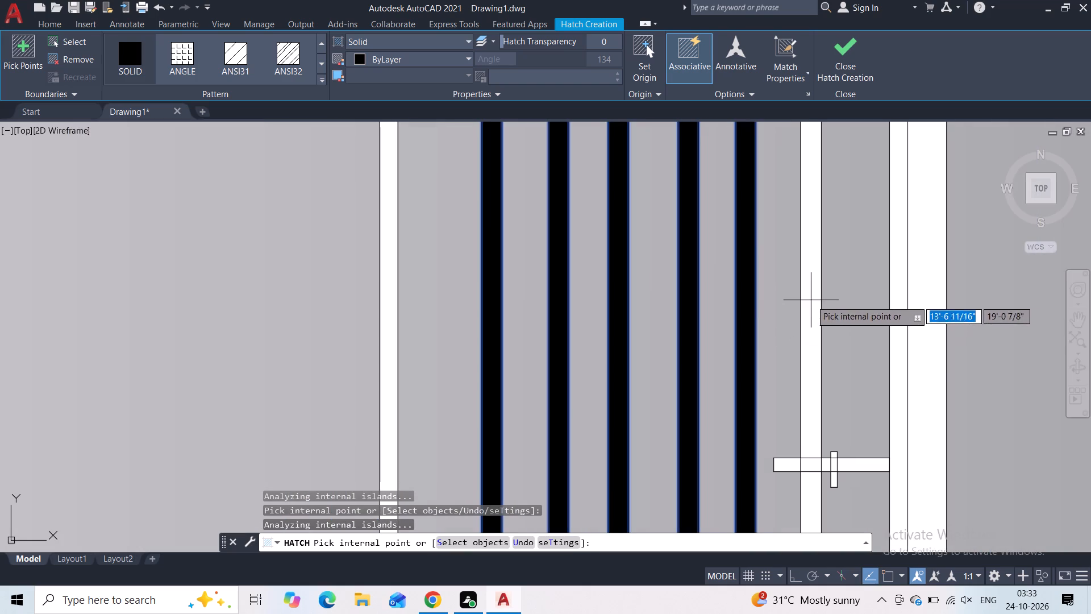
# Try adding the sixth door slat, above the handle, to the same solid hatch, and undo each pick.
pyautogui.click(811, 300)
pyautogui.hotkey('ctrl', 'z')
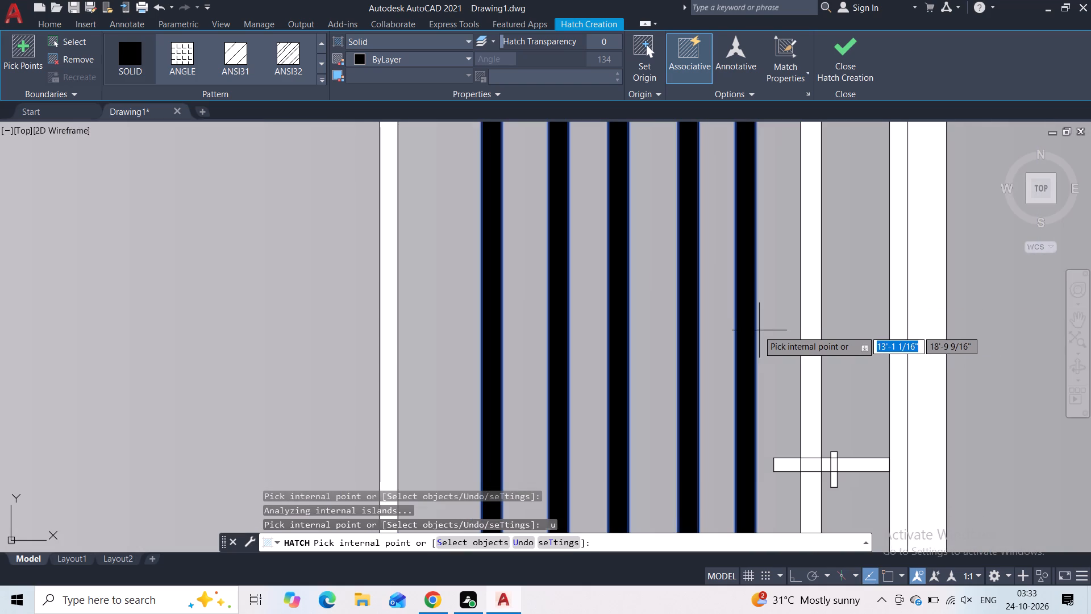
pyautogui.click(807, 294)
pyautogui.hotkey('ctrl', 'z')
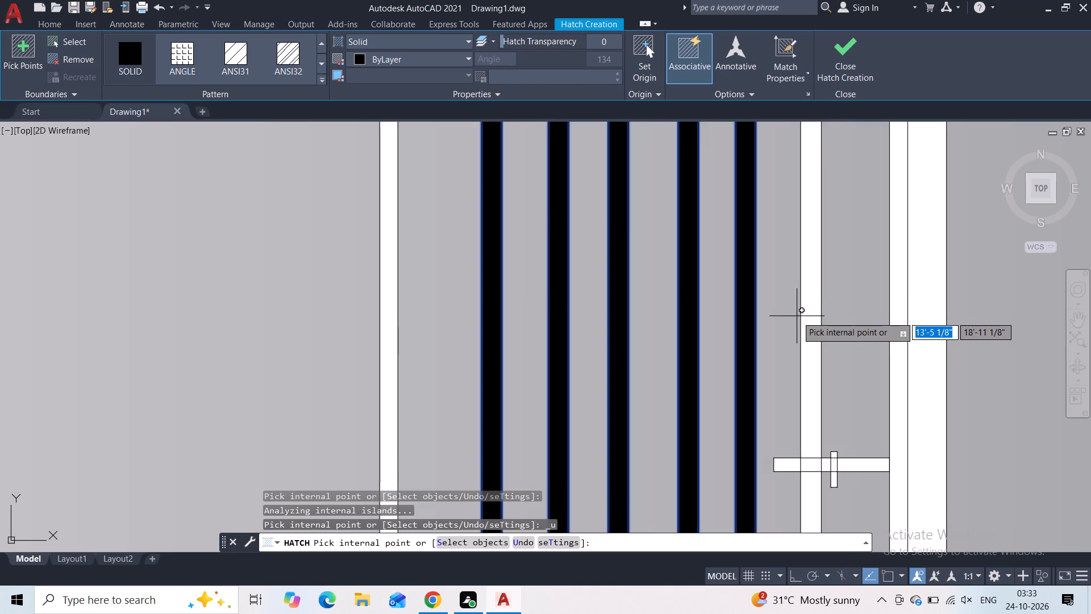
# Finish the five-slat hatch and fill the sixth slat above, below and across the handle with a separate Solid hatch.
pyautogui.scroll(-3, 790, 321)
pyautogui.click(852, 76)
pyautogui.moveTo(811, 295); pyautogui.dragTo(810, 295, button='middle')
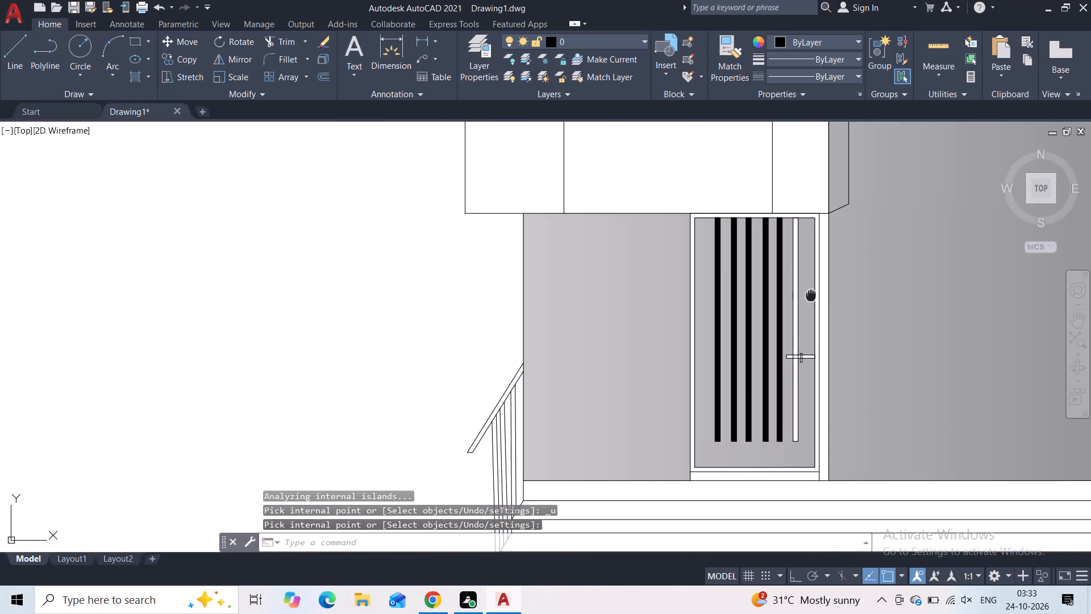
pyautogui.moveTo(810, 295); pyautogui.dragTo(597, 305, button='middle')
pyautogui.press('h')
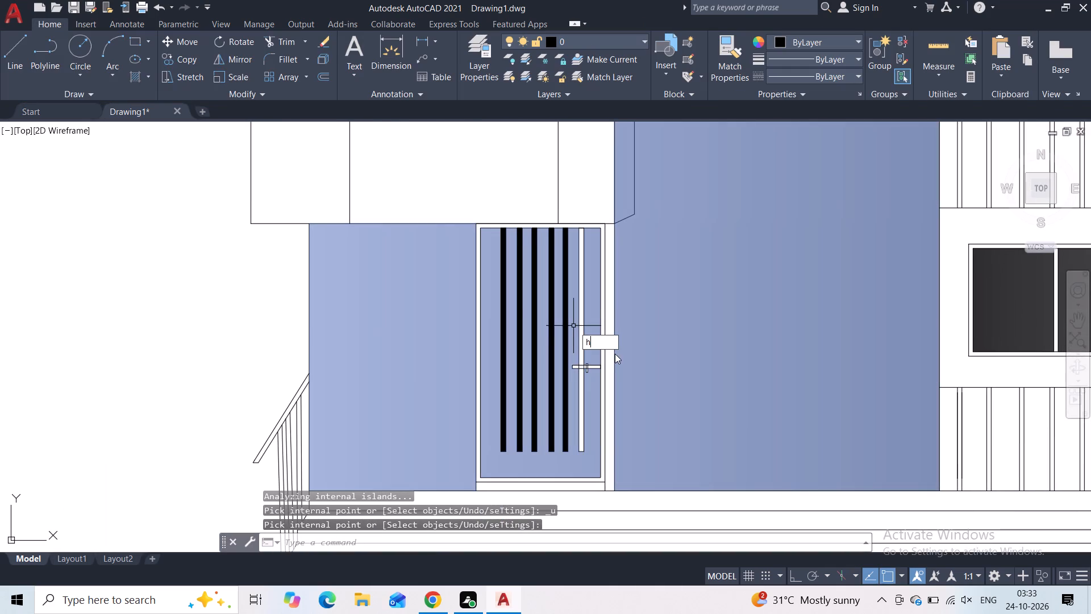
pyautogui.click(615, 355)
pyautogui.scroll(3, 570, 322)
pyautogui.click(607, 294)
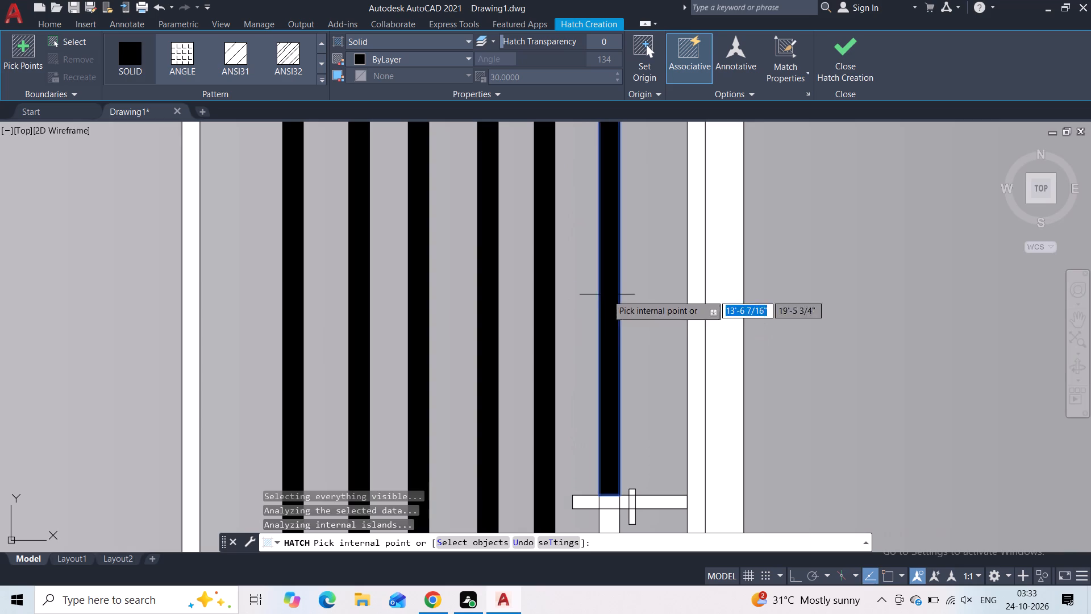
pyautogui.moveTo(690, 357); pyautogui.dragTo(634, 128, button='middle')
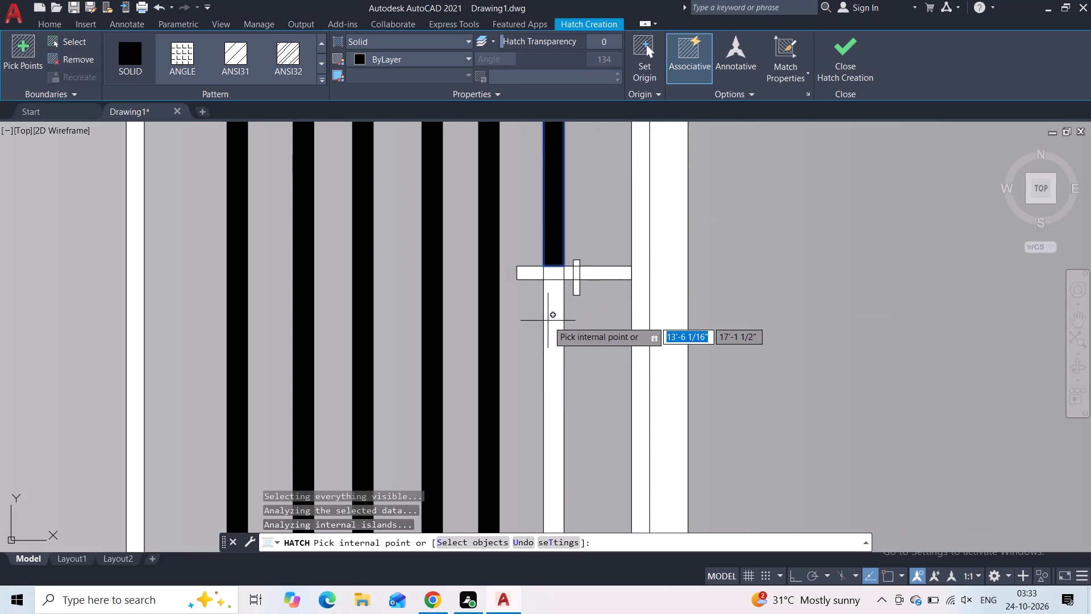
pyautogui.click(552, 320)
pyautogui.click(549, 272)
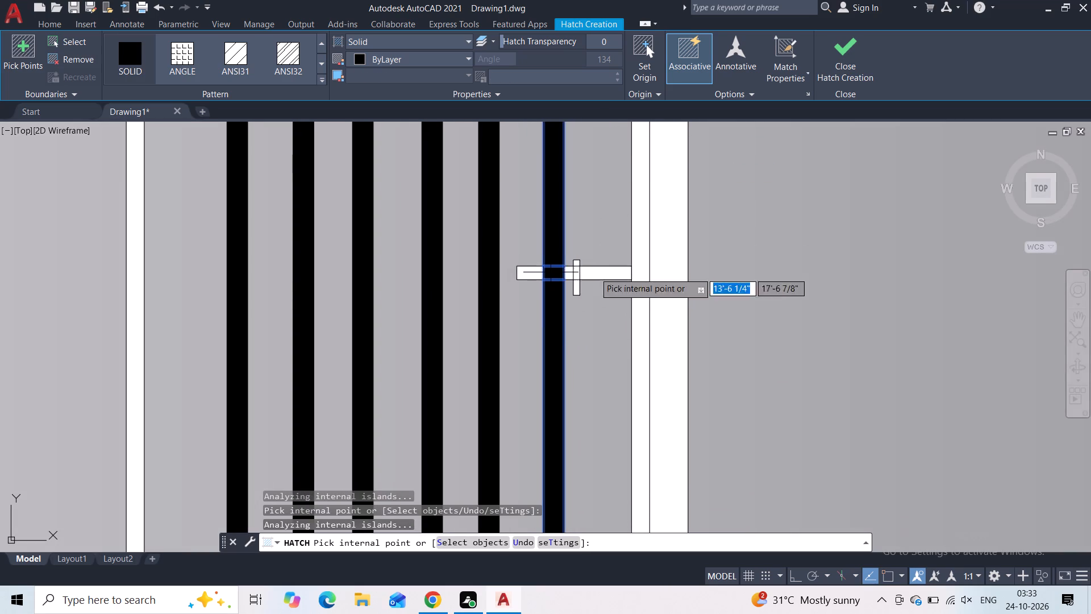
pyautogui.click(830, 68)
# Trim away the building's right wall line where it crosses the projecting window frame on the striped wall.
pyautogui.scroll(-2, 735, 312)
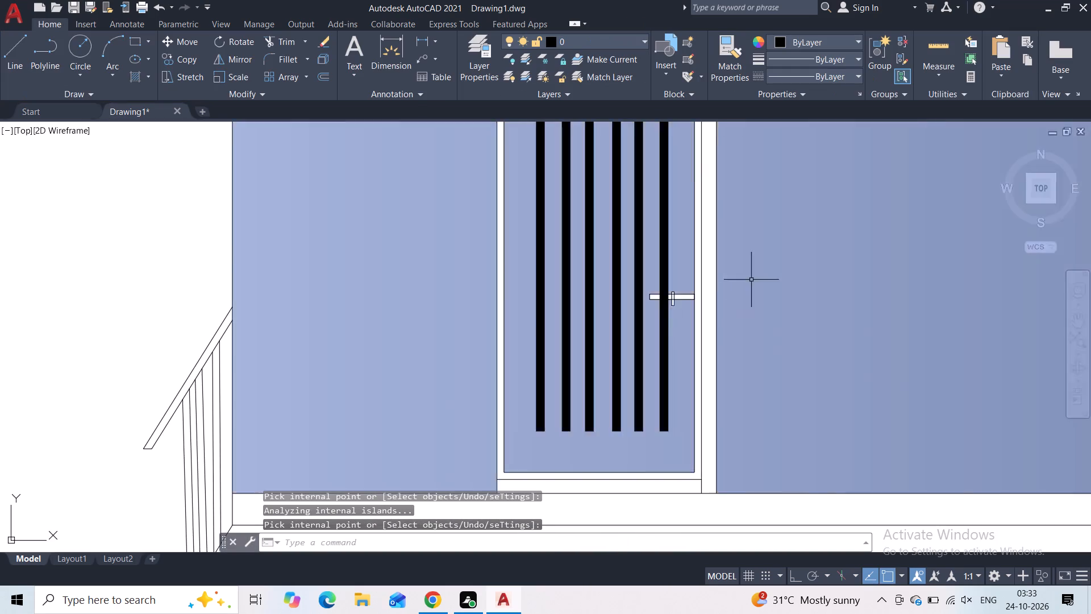
pyautogui.scroll(-3, 757, 271)
pyautogui.moveTo(777, 279); pyautogui.dragTo(540, 323, button='middle')
pyautogui.scroll(-2, 540, 323)
pyautogui.moveTo(690, 275); pyautogui.dragTo(681, 349, button='middle')
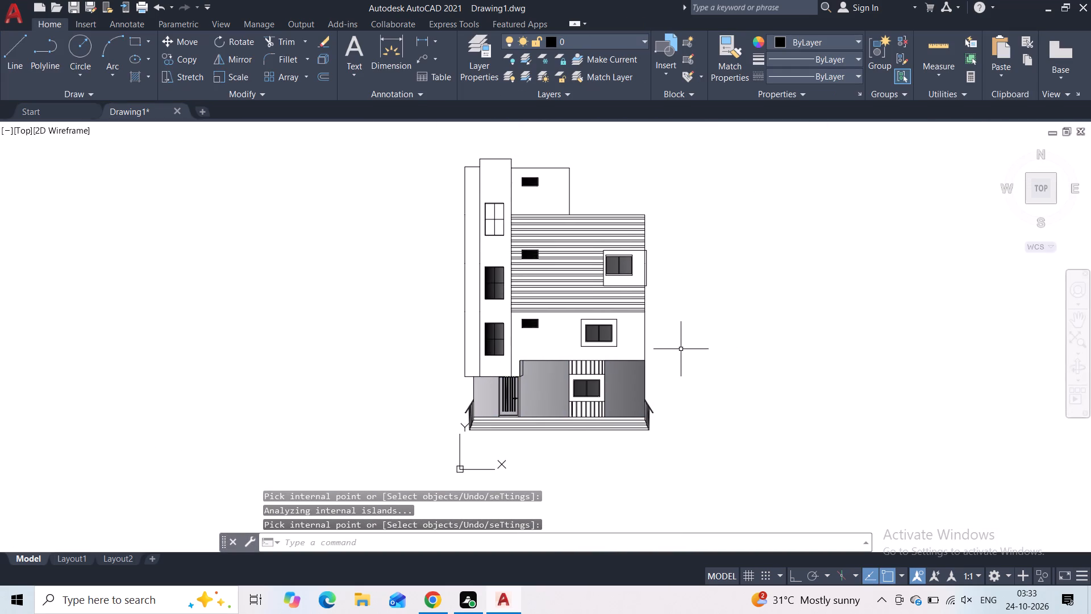
pyautogui.scroll(1, 673, 318)
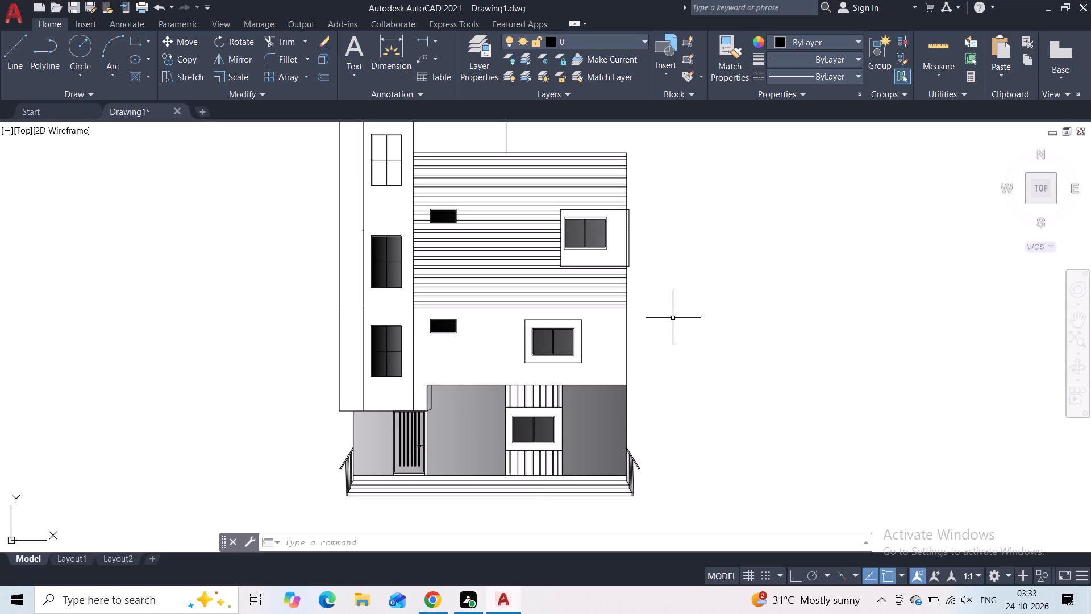
pyautogui.scroll(2, 628, 238)
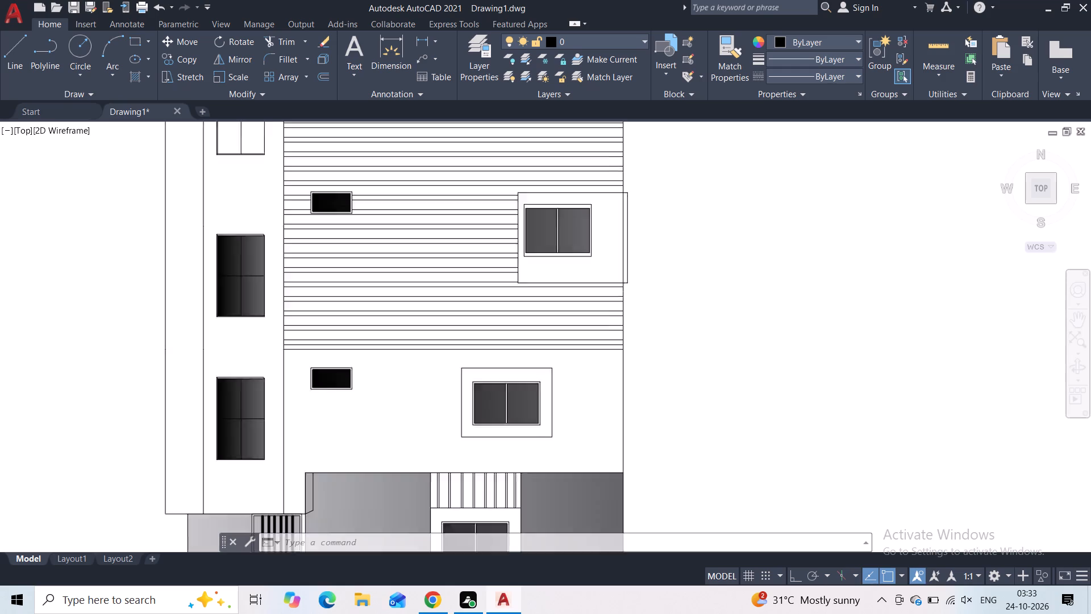
pyautogui.scroll(1, 628, 238)
pyautogui.click(288, 39)
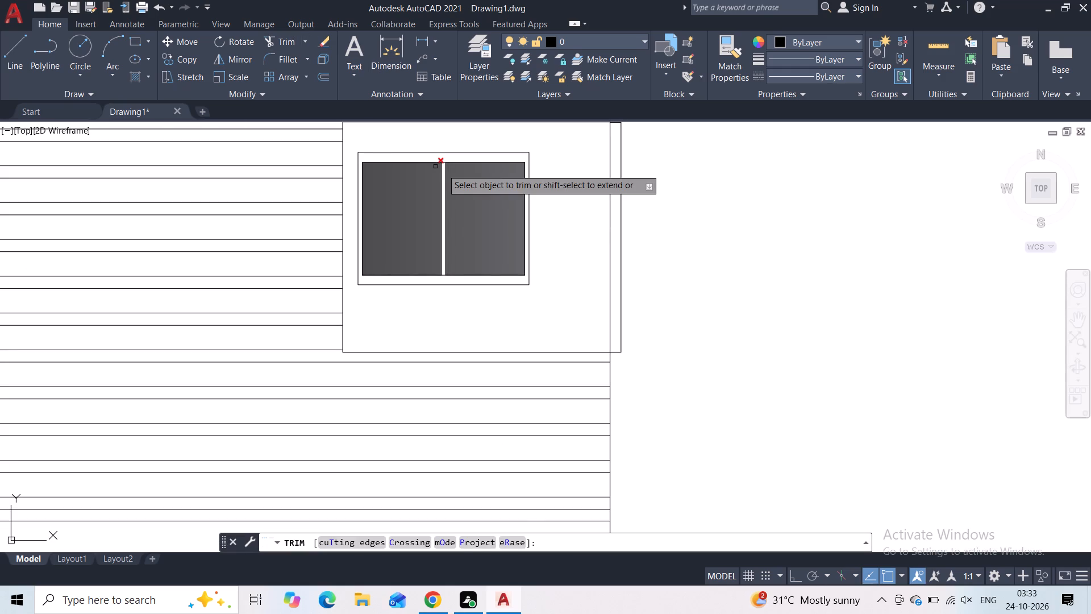
pyautogui.click(607, 247)
pyautogui.click(609, 251)
pyautogui.click(611, 254)
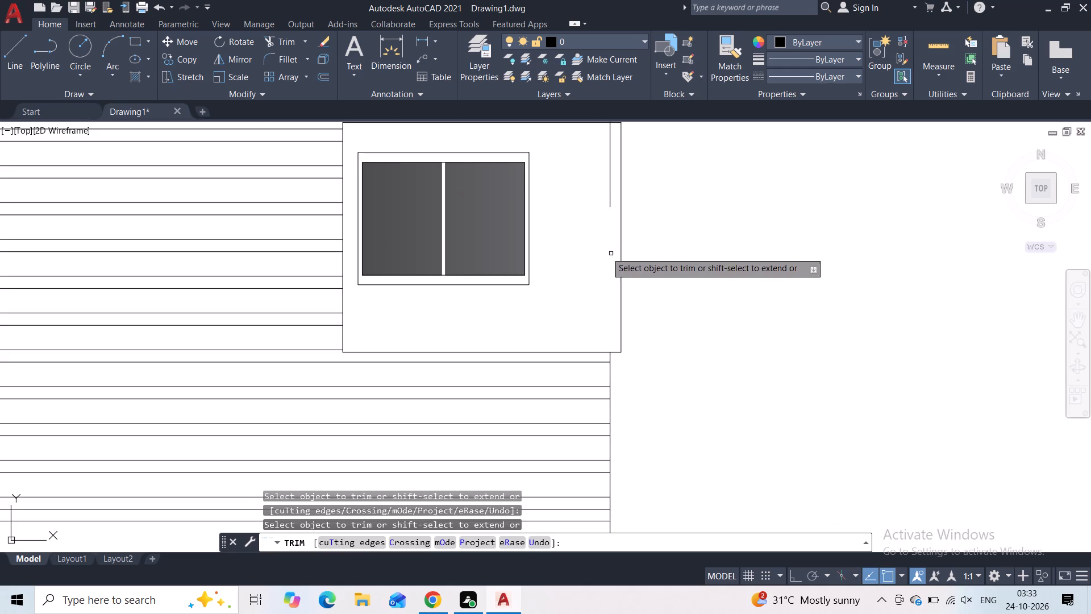
pyautogui.click(607, 199)
pyautogui.click(611, 194)
pyautogui.scroll(-1, 601, 229)
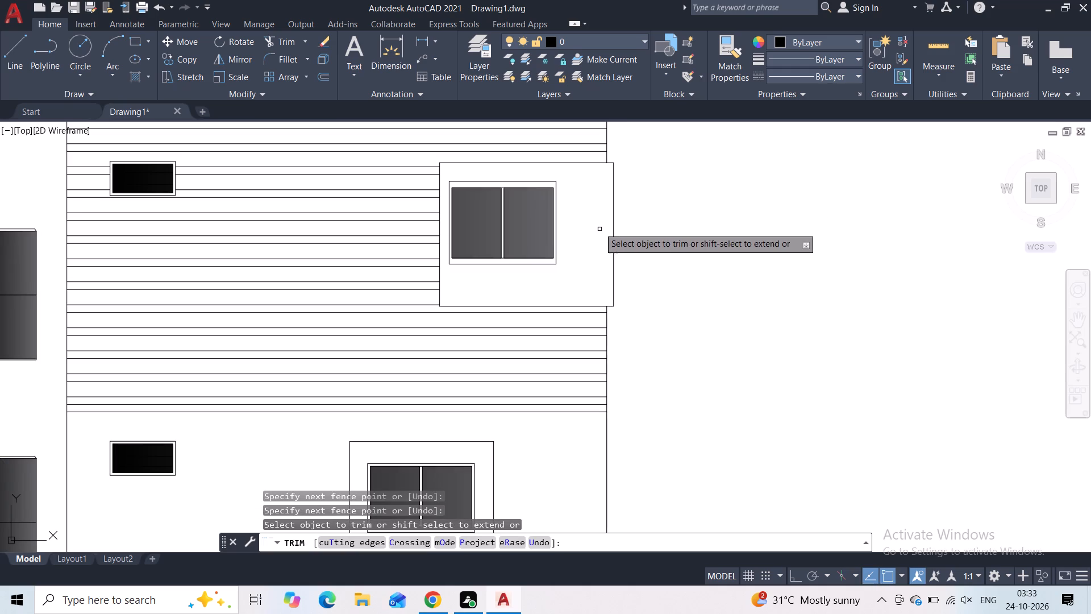
pyautogui.press('Escape')
pyautogui.scroll(-3, 640, 227)
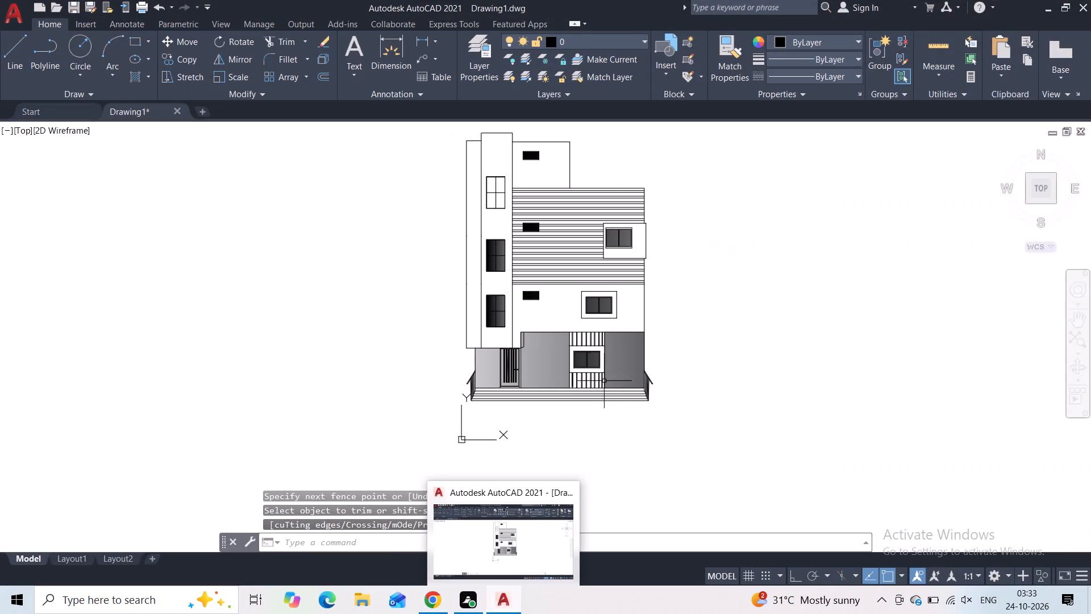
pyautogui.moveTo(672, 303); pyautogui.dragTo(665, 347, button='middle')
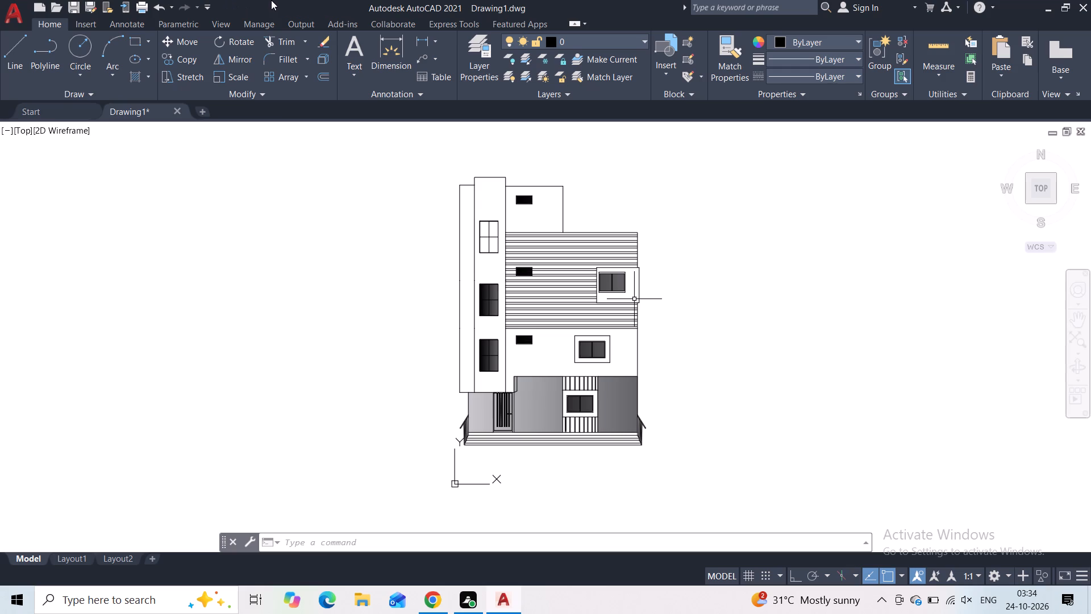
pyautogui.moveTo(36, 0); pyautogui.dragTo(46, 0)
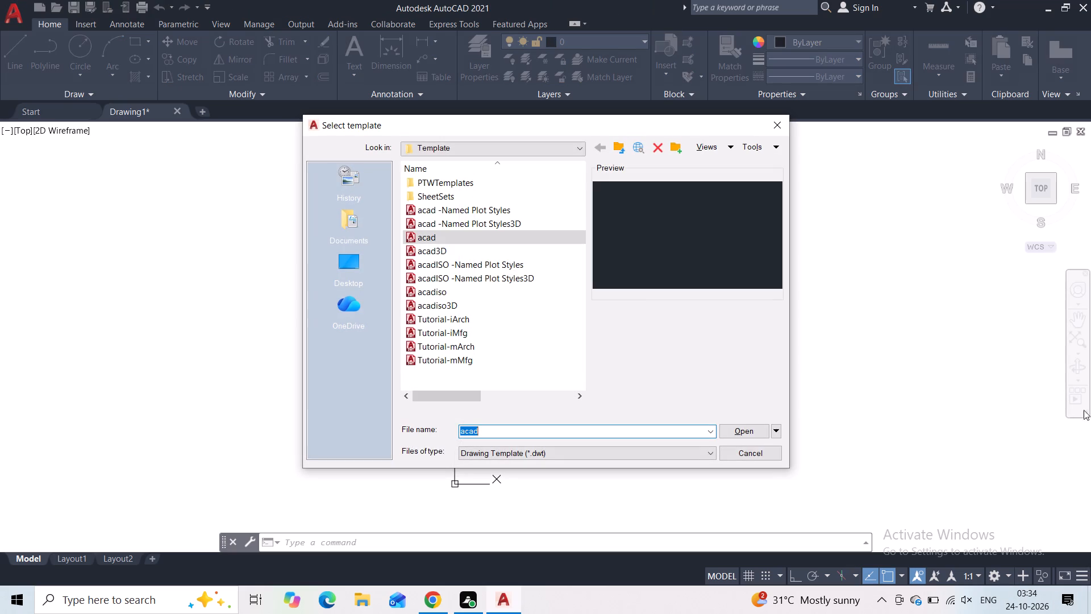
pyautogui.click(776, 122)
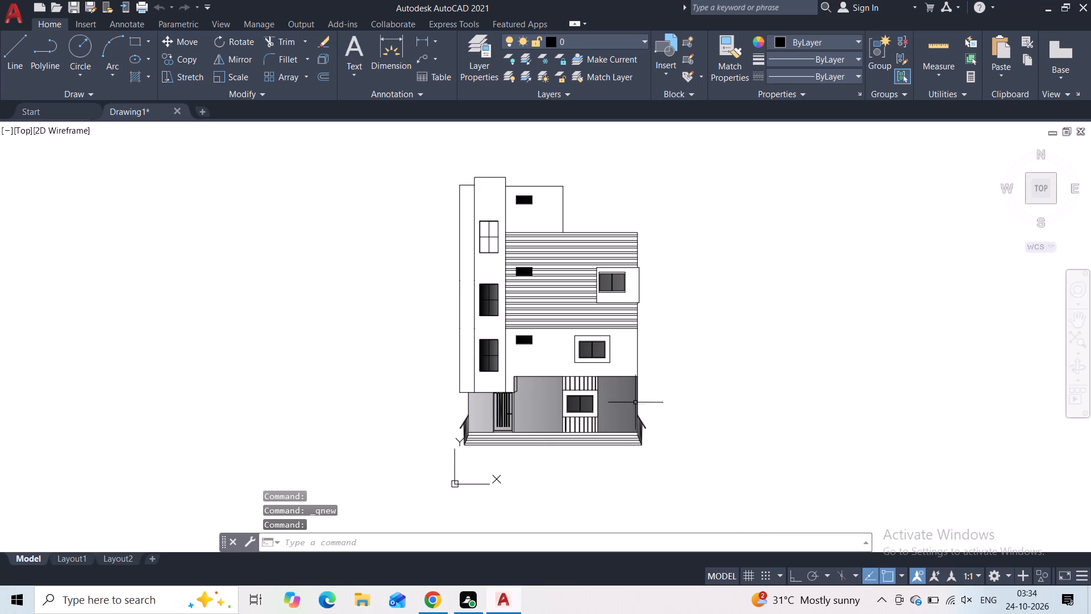
# Examine the ground-floor window with its slatted panels, and check the elevation as a whole.
pyautogui.scroll(1, 611, 367)
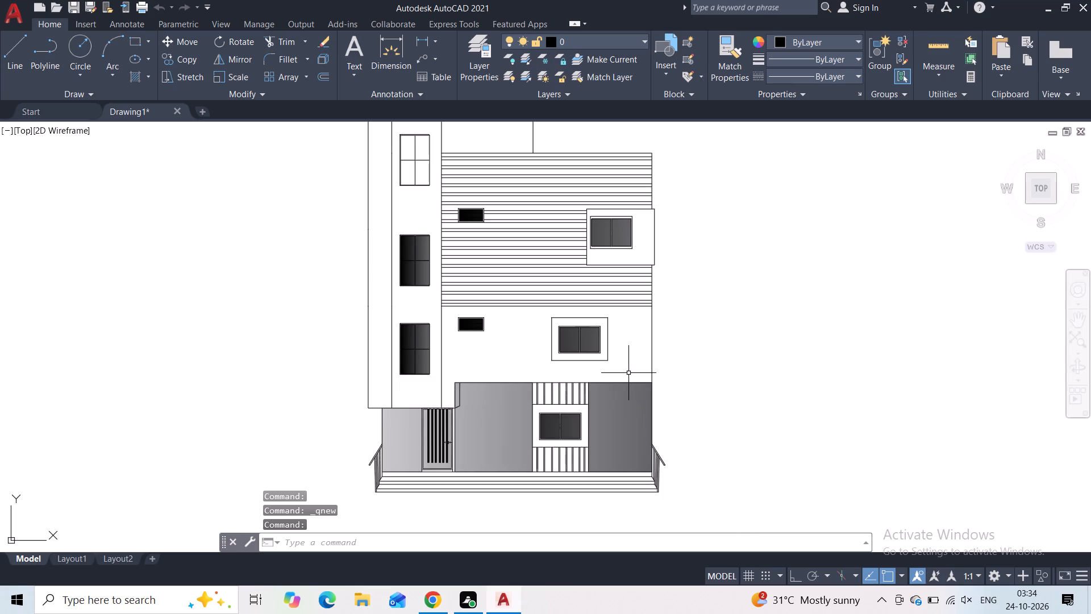
pyautogui.moveTo(534, 361); pyautogui.dragTo(534, 372, button='middle')
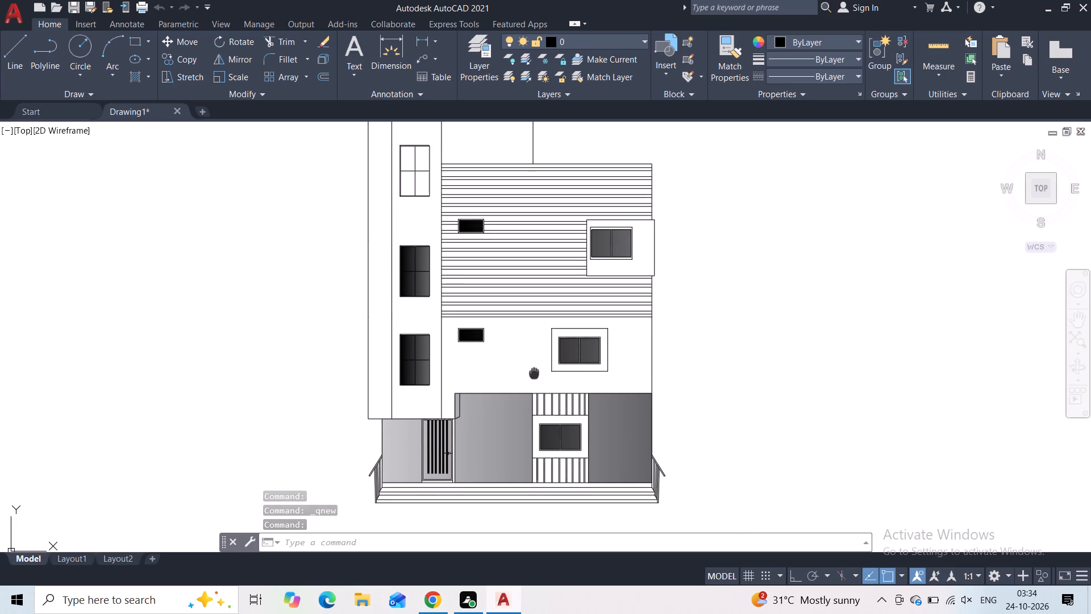
pyautogui.moveTo(534, 372); pyautogui.dragTo(506, 333, button='middle')
pyautogui.scroll(3, 547, 412)
pyautogui.scroll(1, 524, 351)
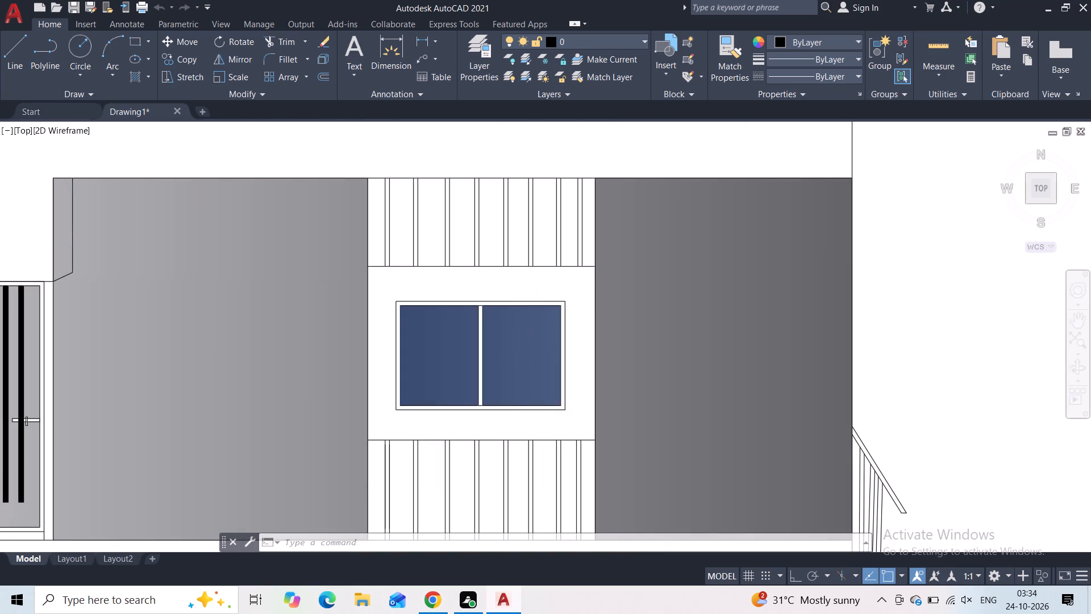
pyautogui.scroll(-4, 682, 262)
pyautogui.moveTo(750, 200); pyautogui.dragTo(755, 314, button='middle')
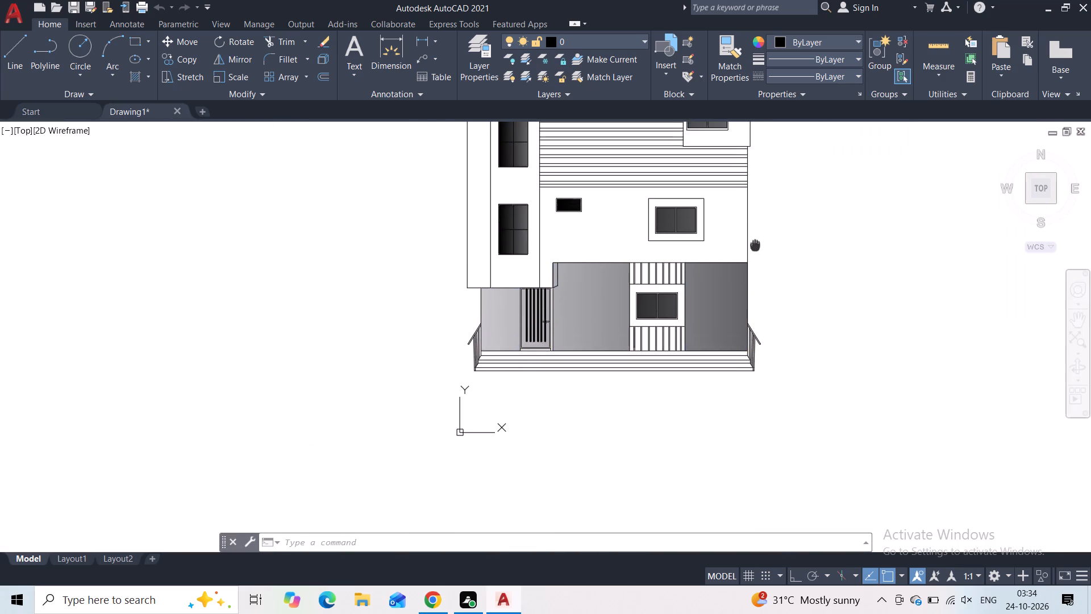
pyautogui.moveTo(755, 314); pyautogui.dragTo(711, 408, button='middle')
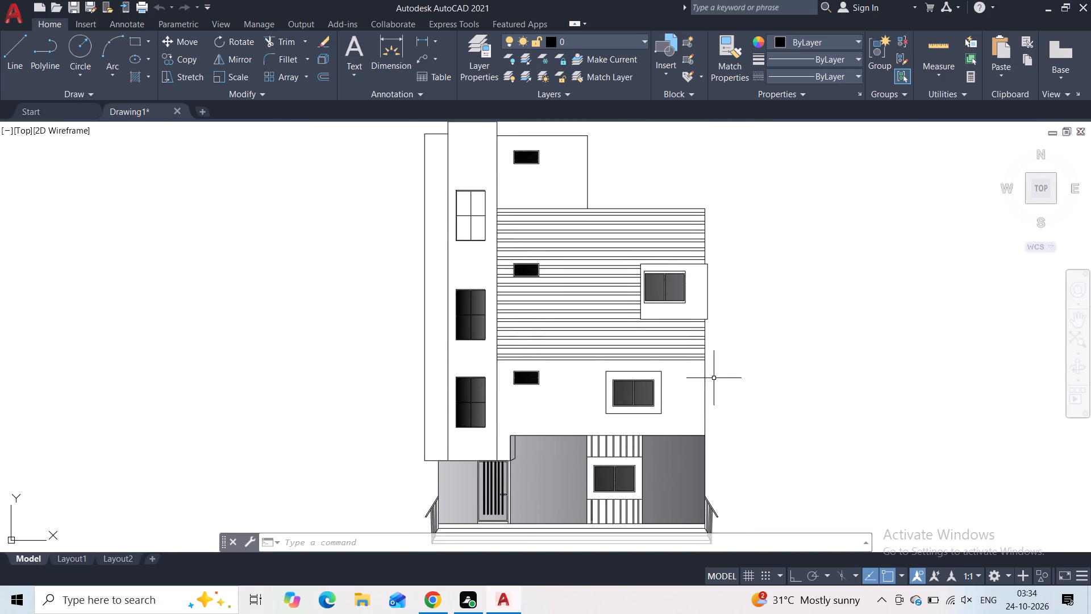
pyautogui.scroll(-1, 714, 378)
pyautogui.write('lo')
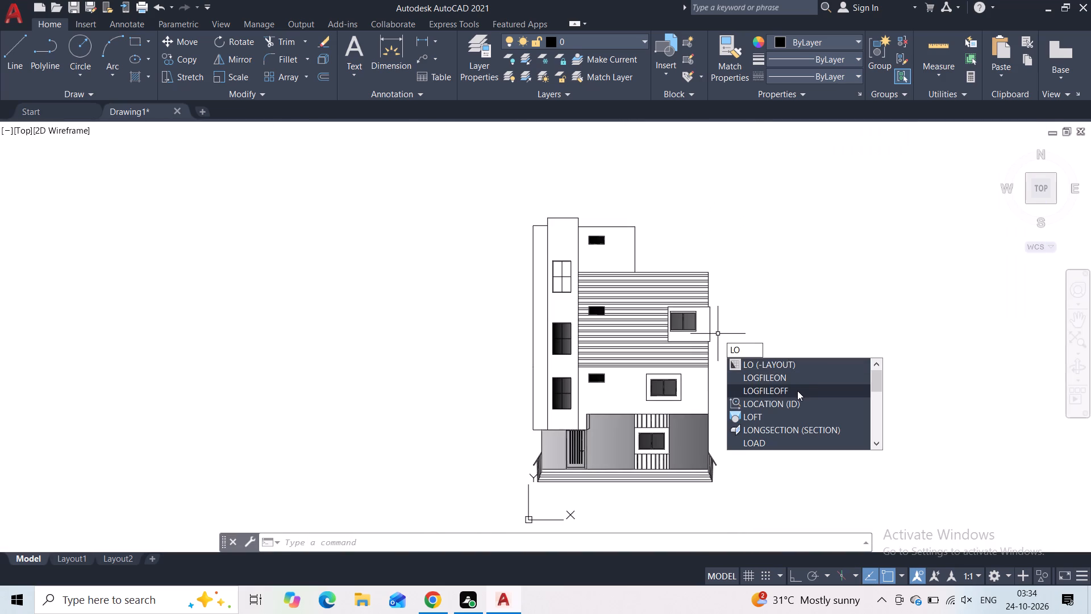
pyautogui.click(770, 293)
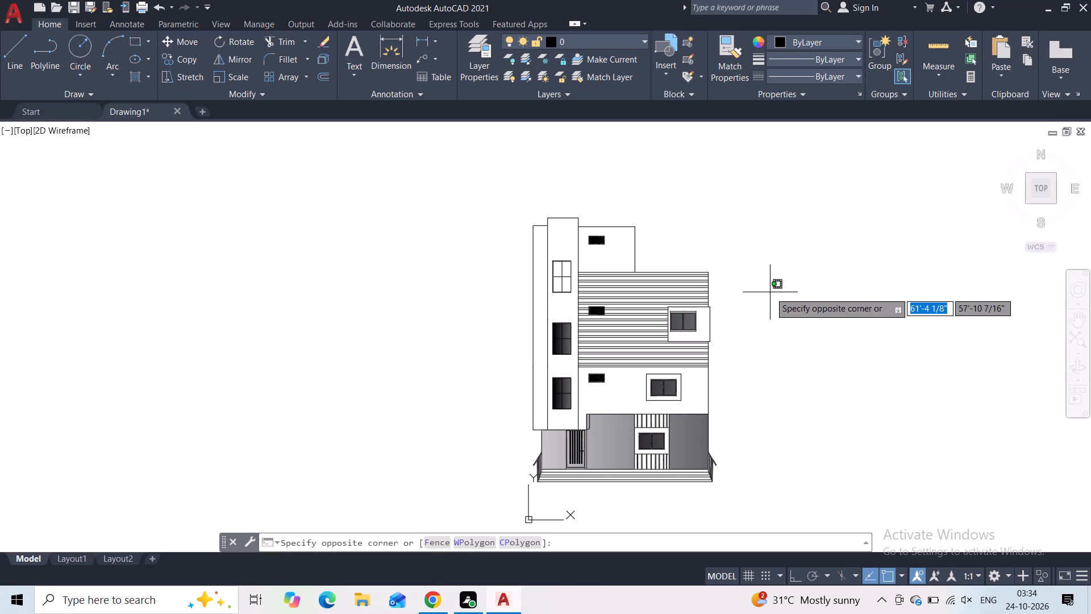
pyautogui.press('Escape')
# Start a new Hatch and choose the AR-CONC concrete pattern from the pattern library.
pyautogui.scroll(3, 626, 263)
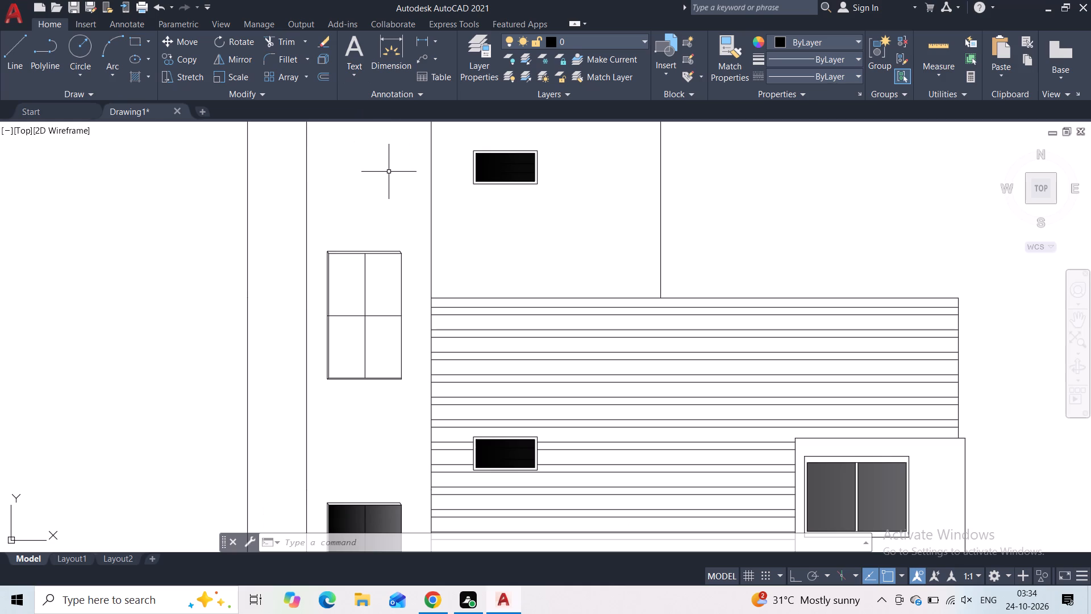
pyautogui.press('h')
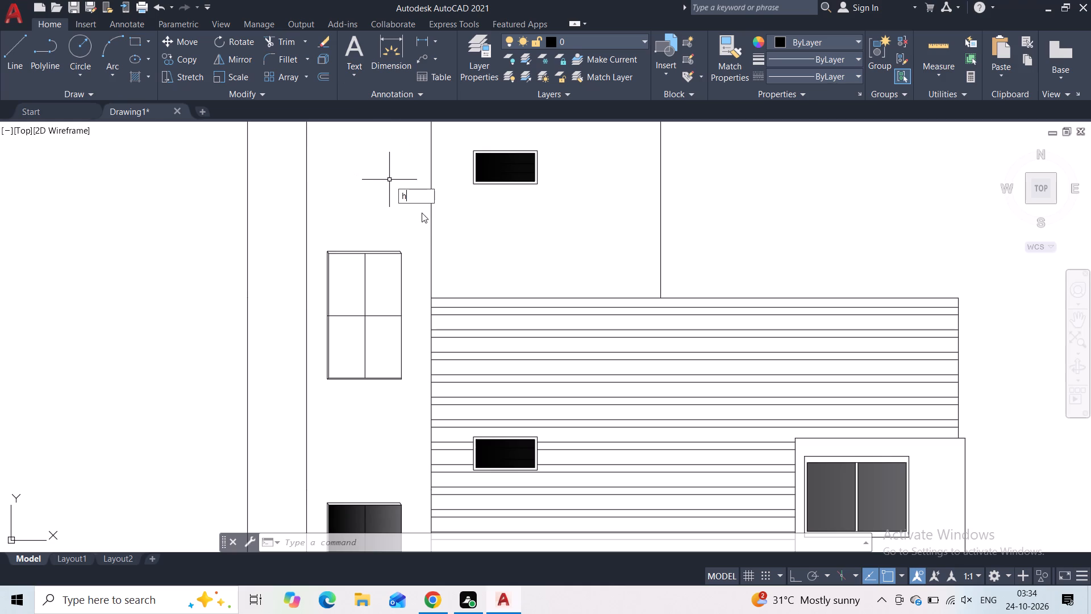
pyautogui.click(422, 213)
pyautogui.click(380, 41)
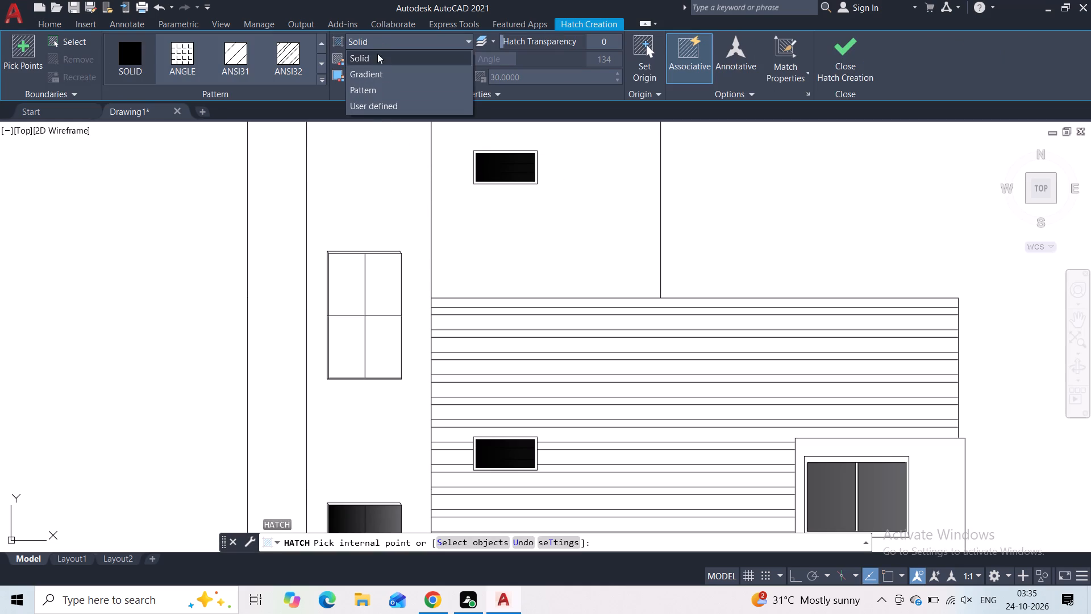
pyautogui.click(370, 85)
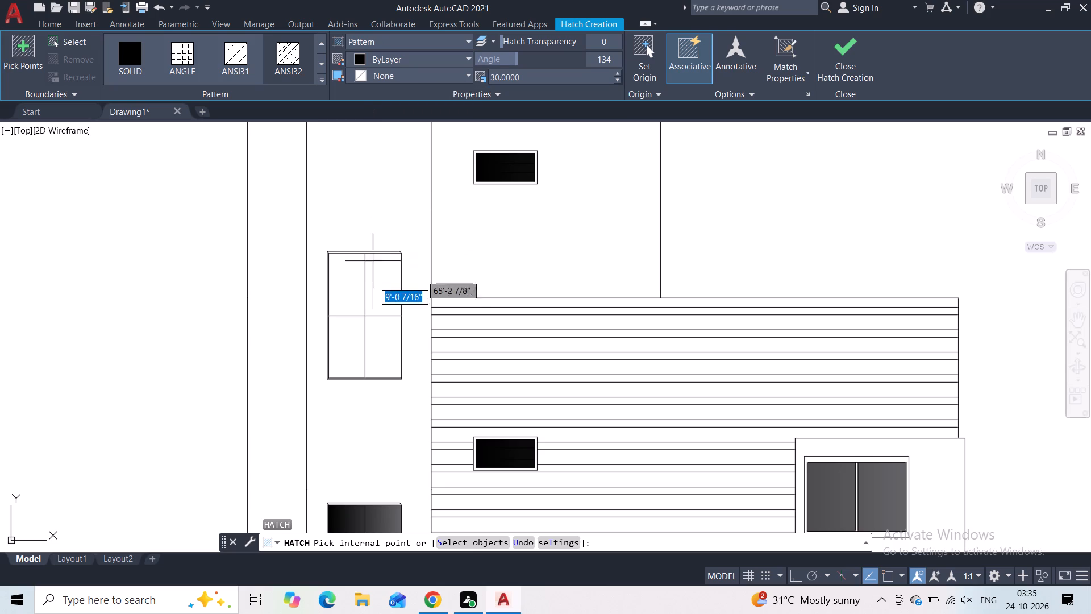
pyautogui.moveTo(367, 182); pyautogui.dragTo(367, 283, button='middle')
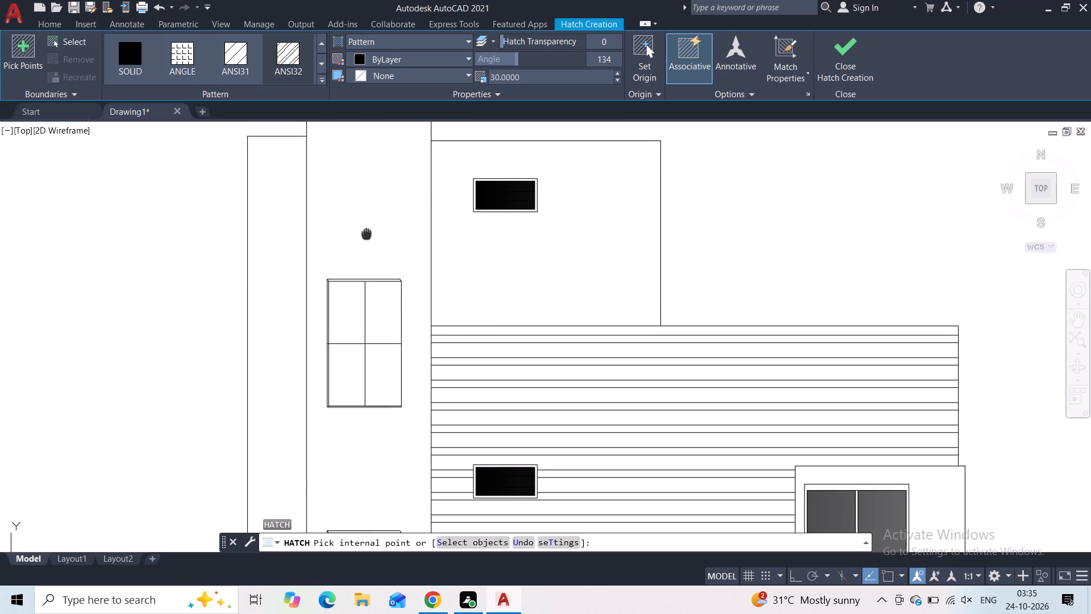
pyautogui.moveTo(367, 283); pyautogui.dragTo(364, 305, button='middle')
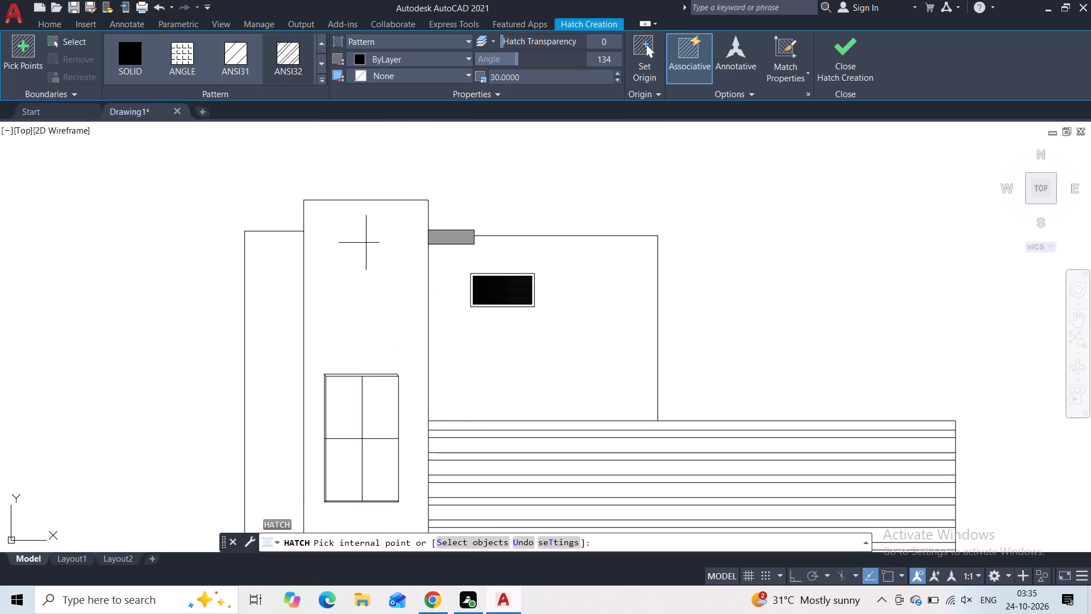
pyautogui.click(386, 42)
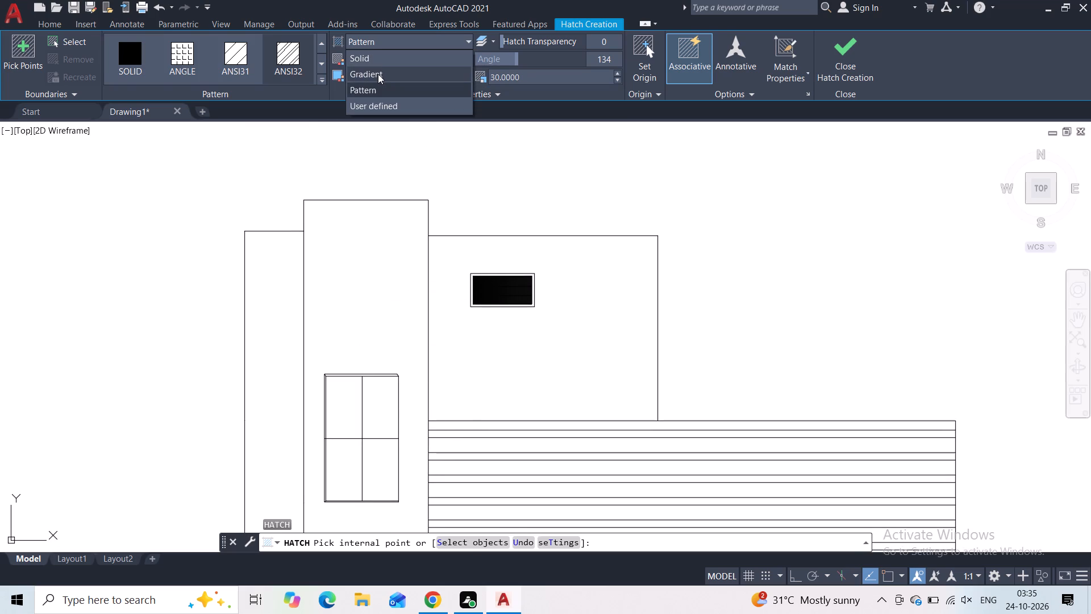
pyautogui.click(378, 74)
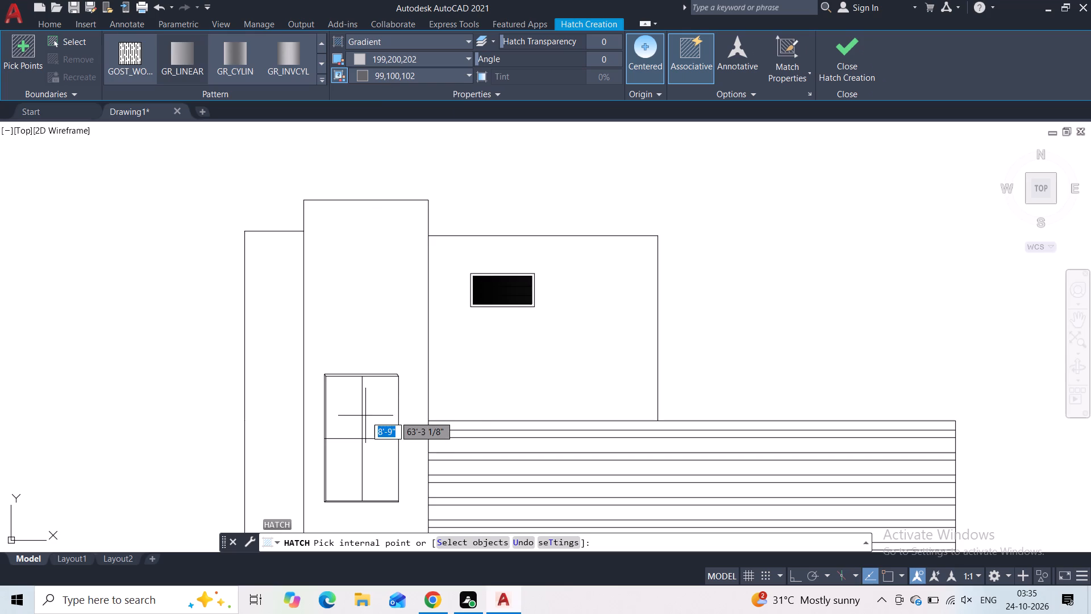
pyautogui.click(320, 82)
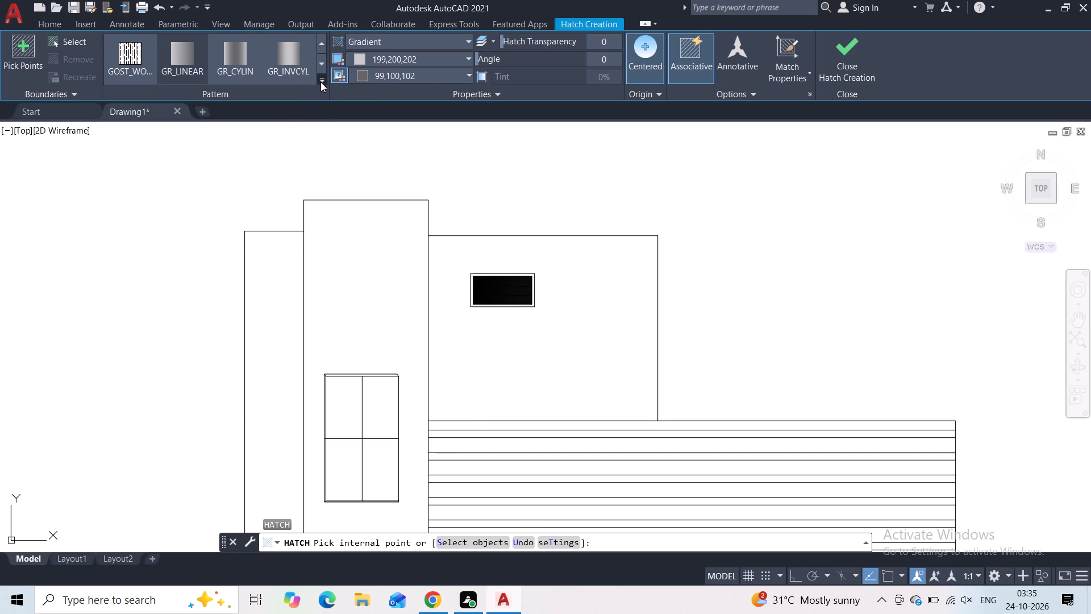
pyautogui.scroll(-12, 287, 117)
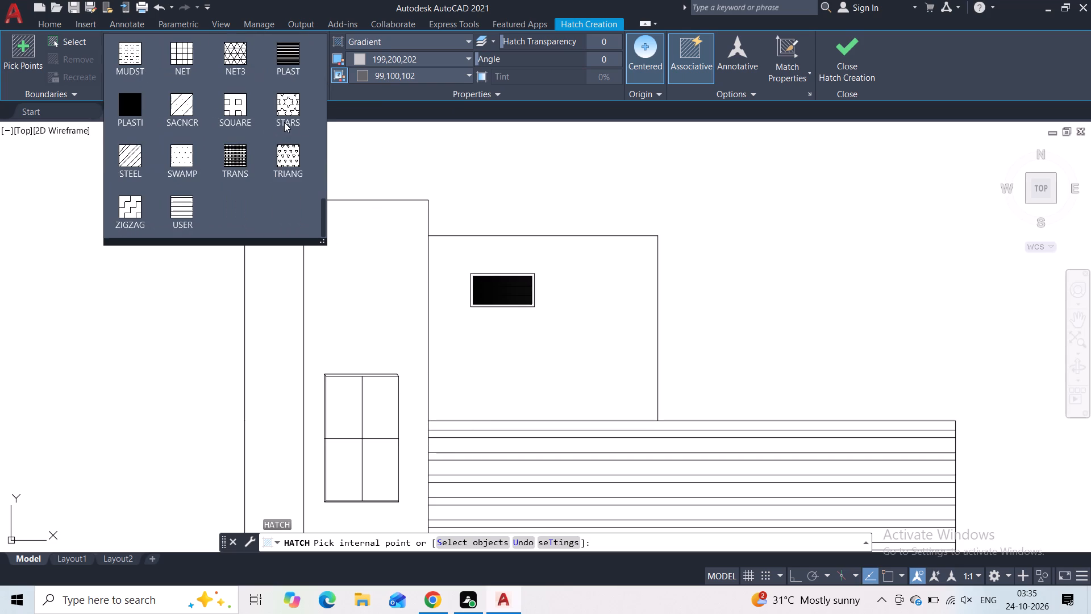
pyautogui.scroll(-2, 284, 122)
pyautogui.scroll(20, 283, 161)
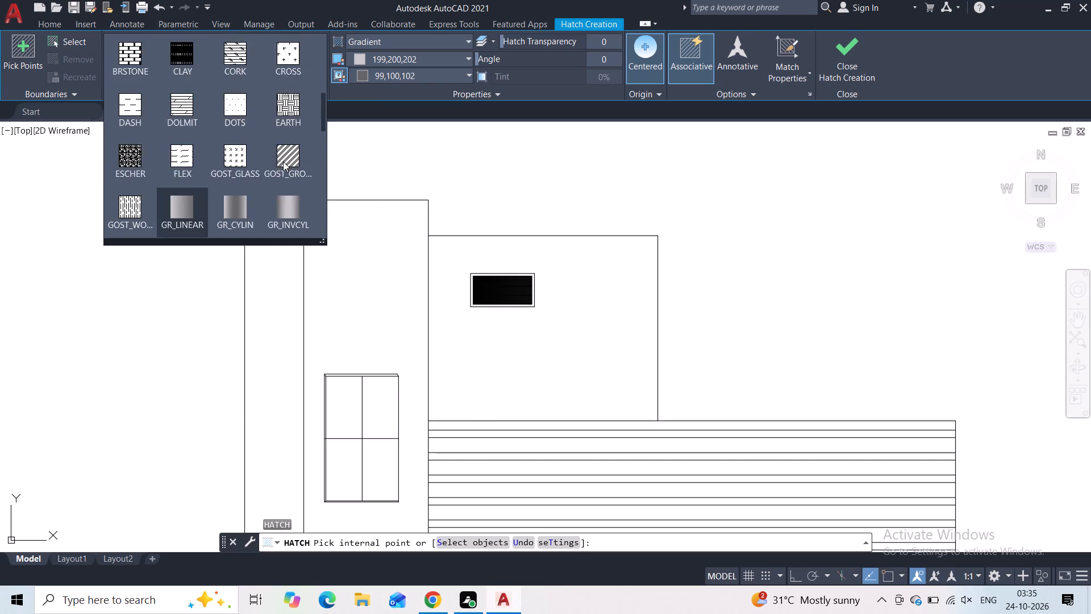
pyautogui.scroll(3, 283, 161)
pyautogui.scroll(-6, 283, 161)
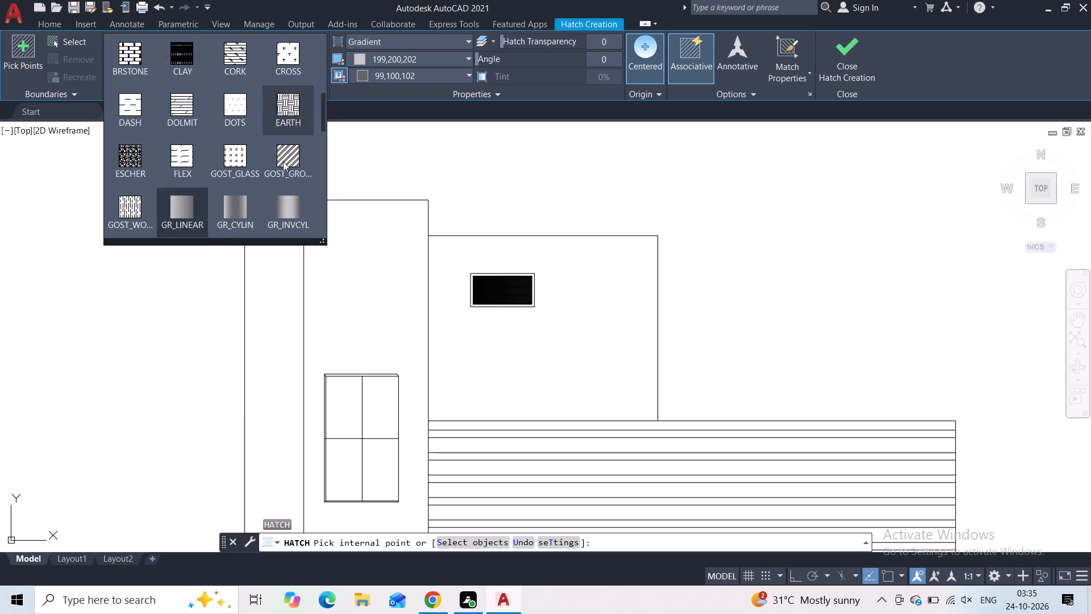
pyautogui.scroll(2, 283, 161)
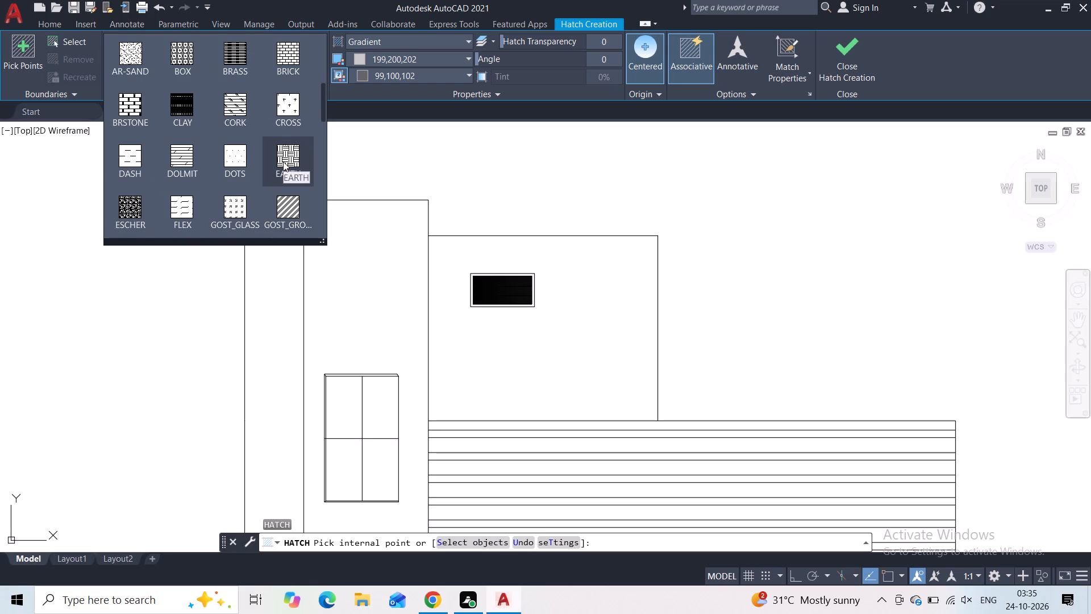
pyautogui.scroll(-3, 283, 161)
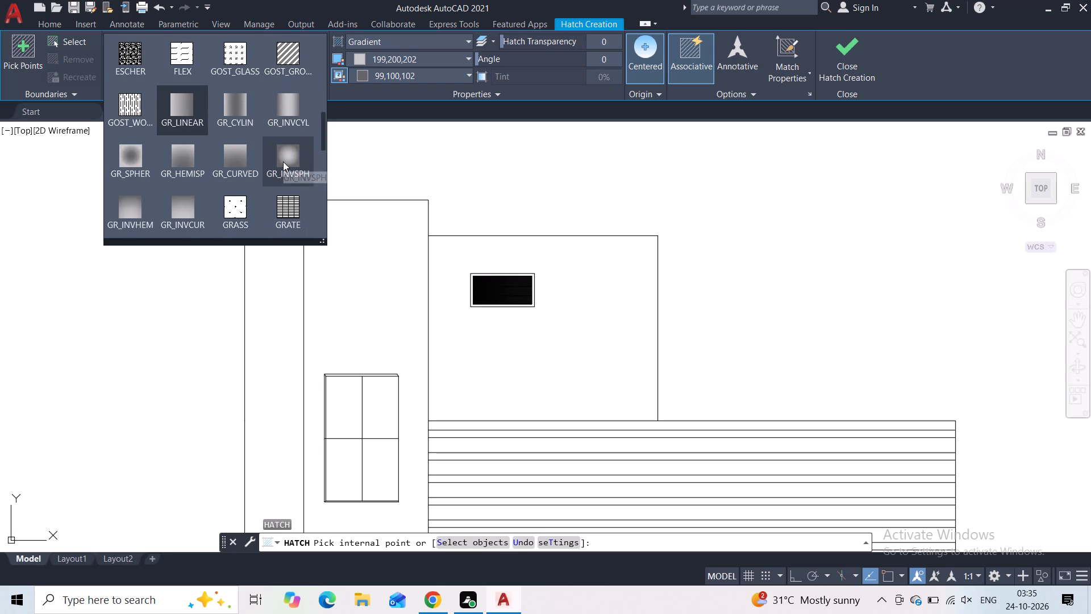
pyautogui.scroll(-11, 283, 161)
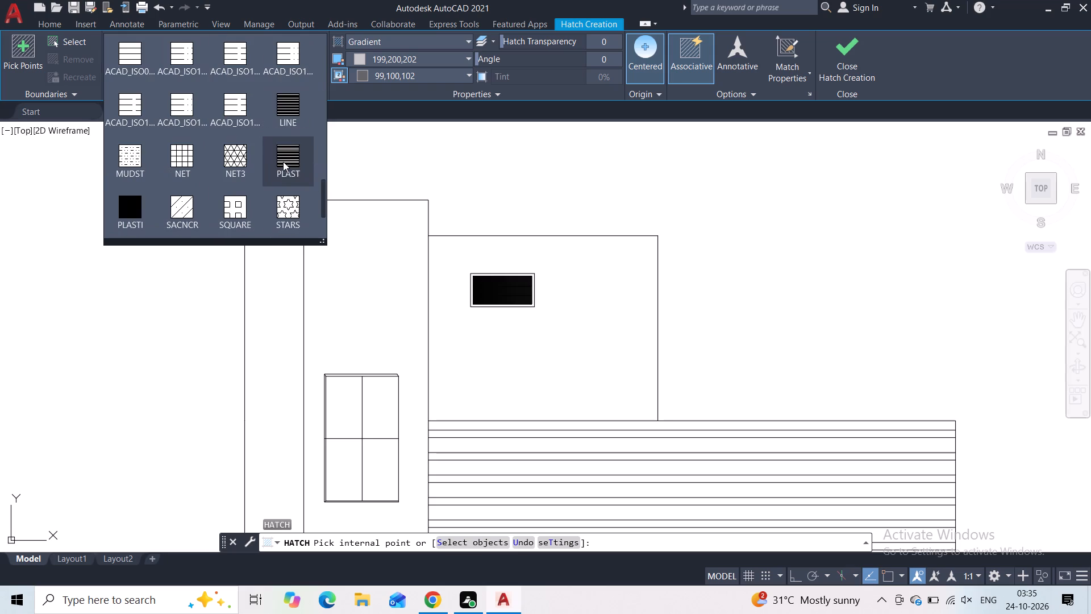
pyautogui.scroll(-11, 283, 161)
pyautogui.scroll(4, 283, 161)
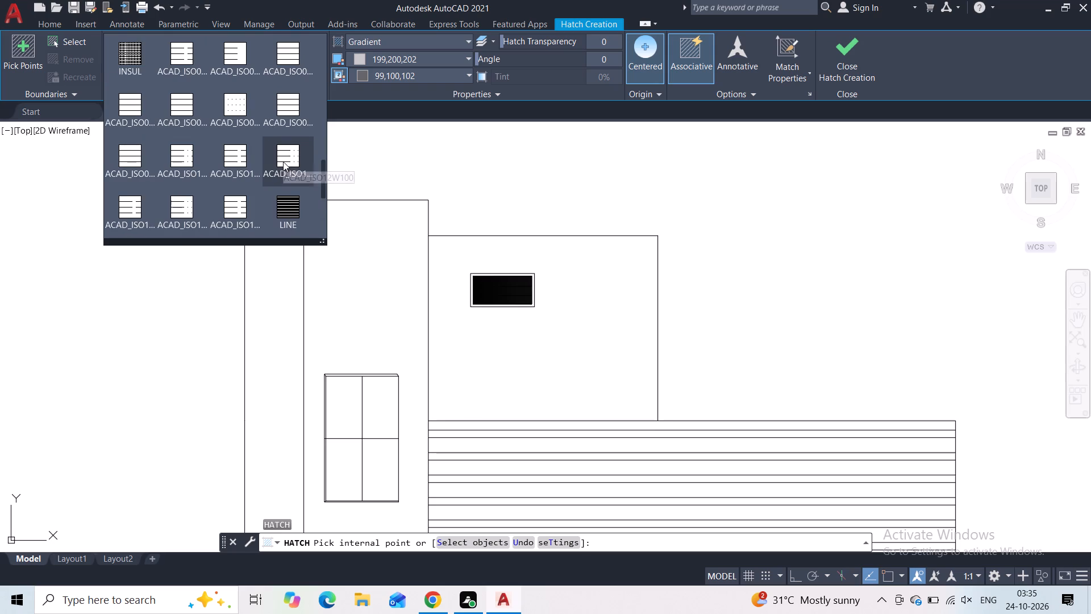
pyautogui.scroll(2, 283, 161)
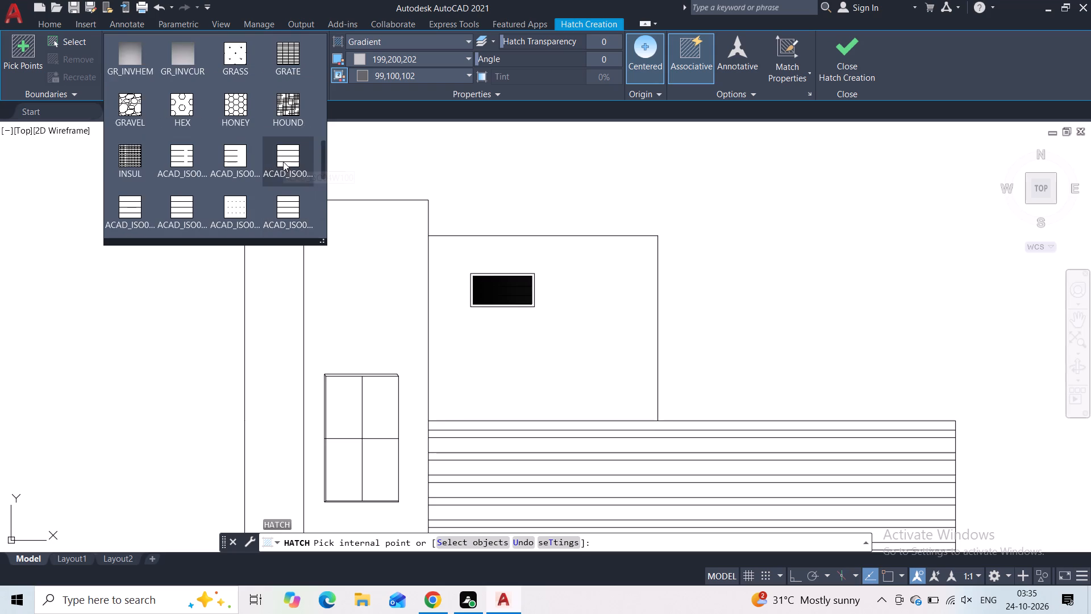
pyautogui.scroll(2, 283, 161)
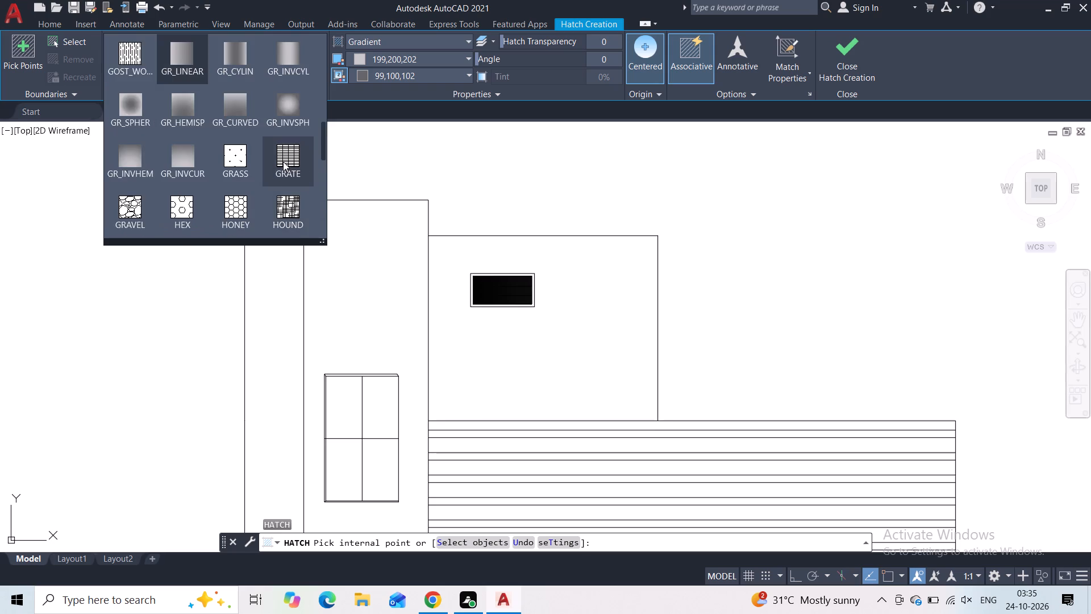
pyautogui.scroll(3, 283, 161)
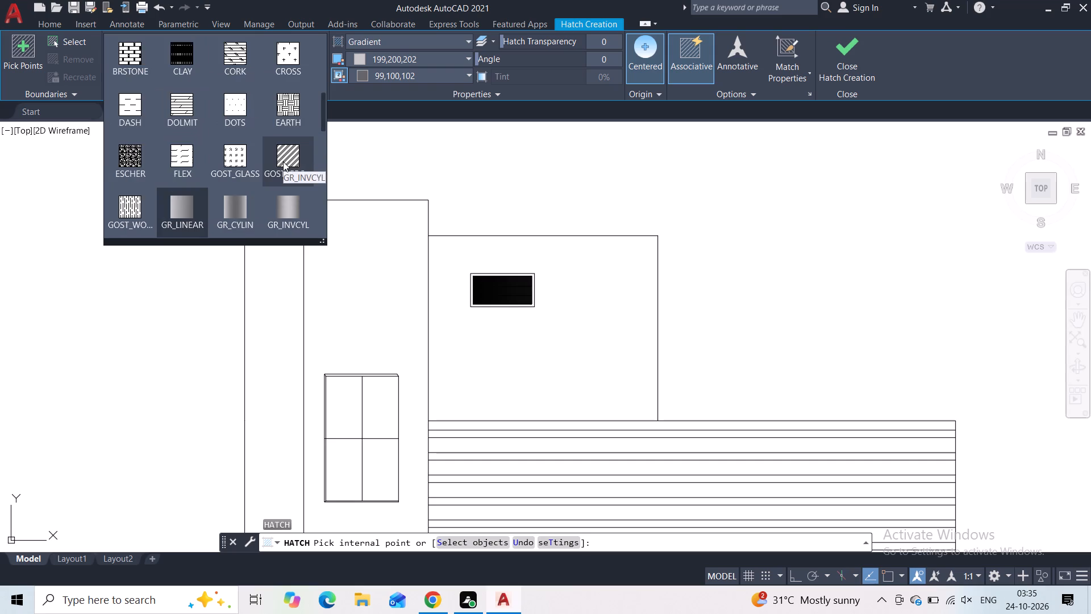
pyautogui.scroll(4, 283, 161)
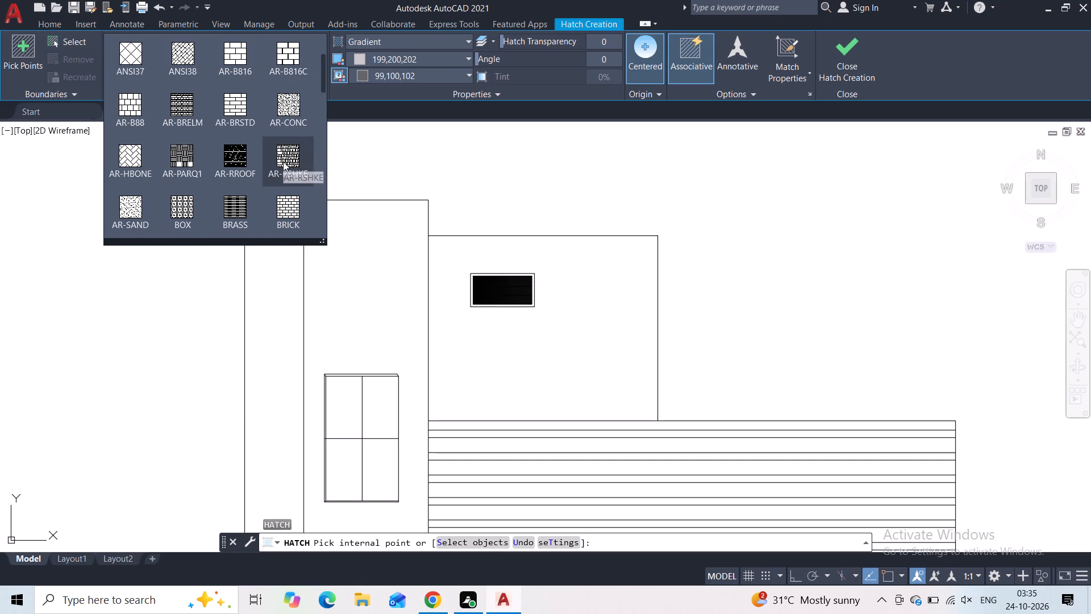
pyautogui.scroll(9, 283, 161)
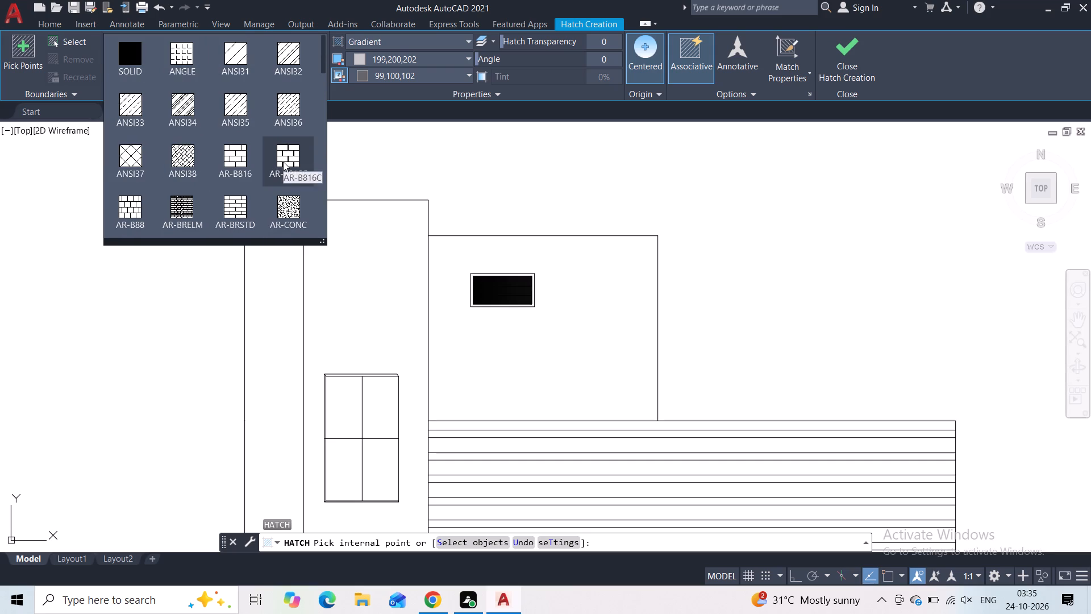
pyautogui.click(298, 219)
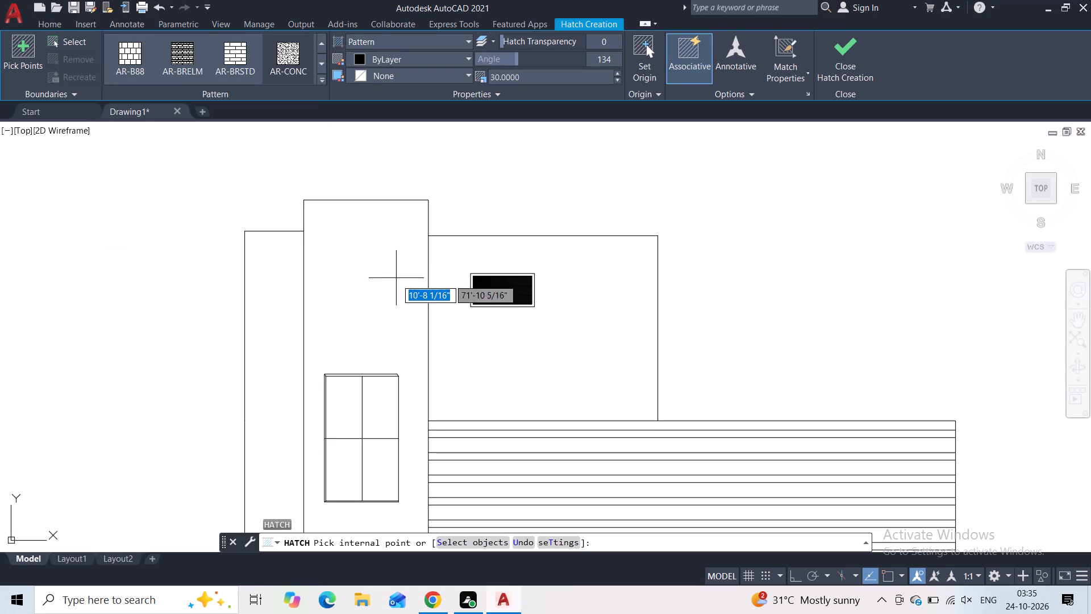
# Set the AR-CONC hatch's background color to 199,200,202.
pyautogui.moveTo(397, 280); pyautogui.dragTo(369, 178, button='middle')
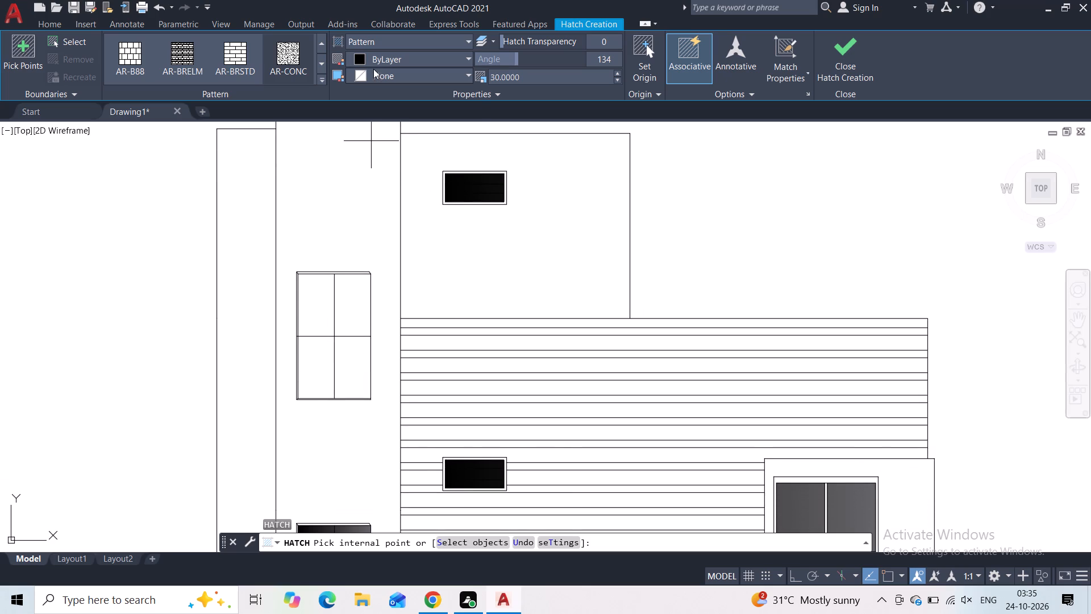
pyautogui.click(373, 70)
pyautogui.click(356, 166)
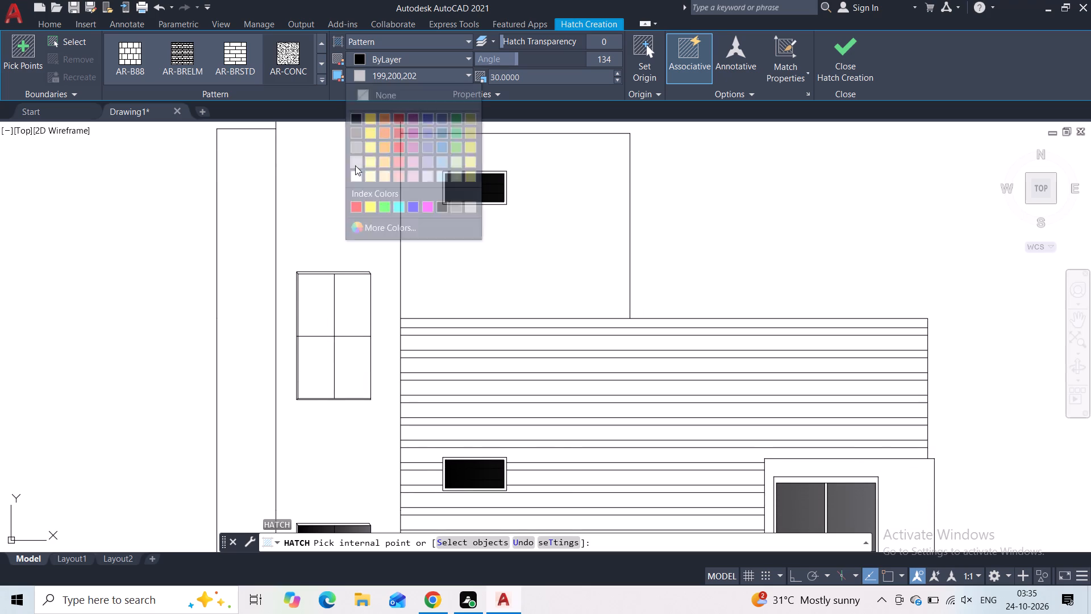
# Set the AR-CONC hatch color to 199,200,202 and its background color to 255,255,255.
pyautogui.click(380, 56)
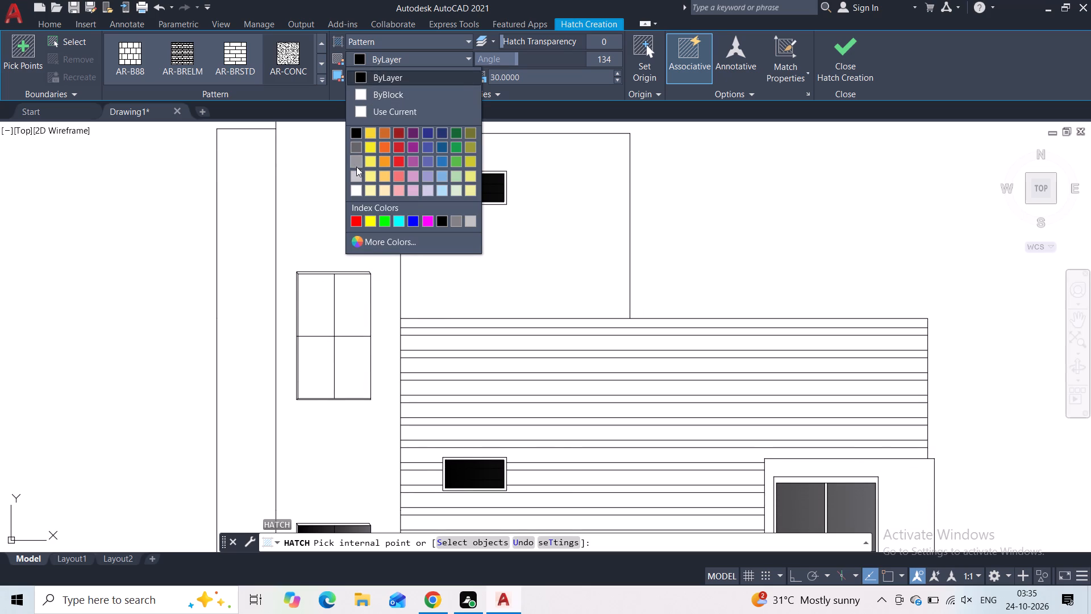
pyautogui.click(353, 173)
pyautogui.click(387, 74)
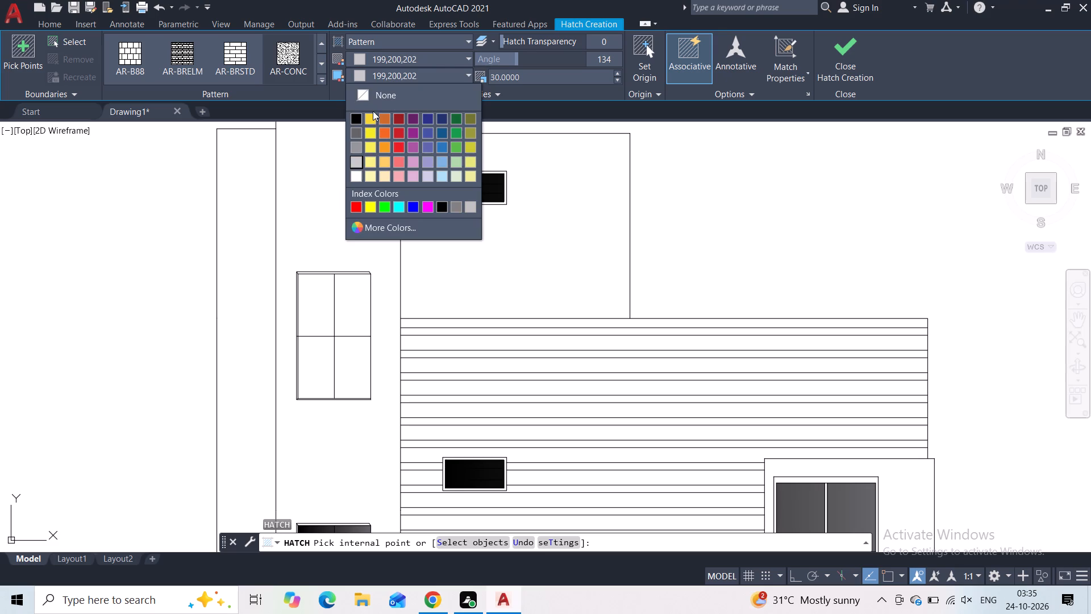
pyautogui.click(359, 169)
# Apply the AR-CONC hatch to the two upper panes of the tower's top window with a hatch scale of 9.2.
pyautogui.click(351, 294)
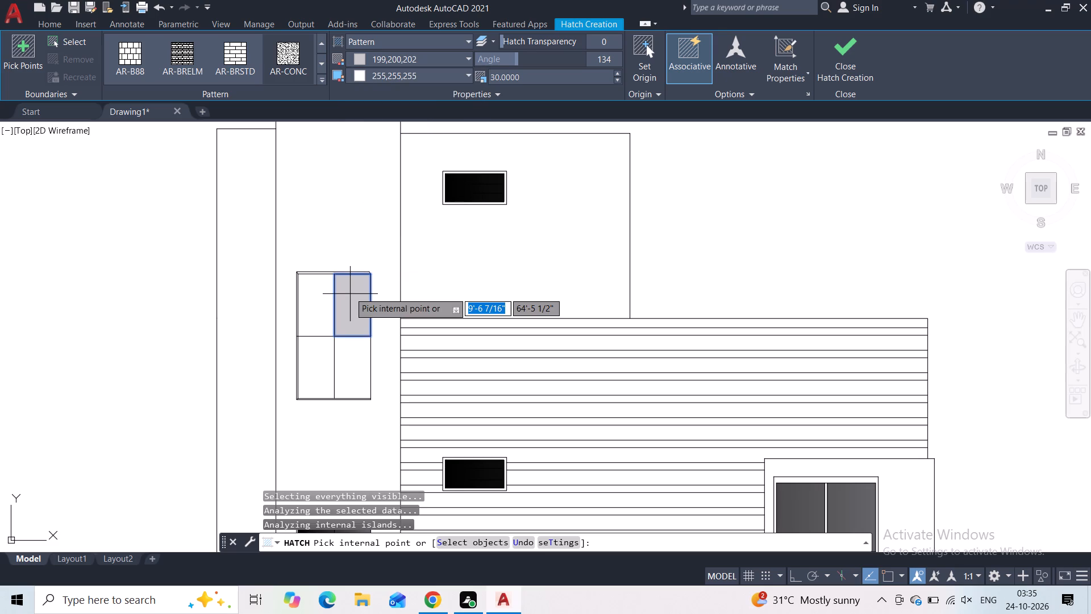
pyautogui.scroll(5, 345, 296)
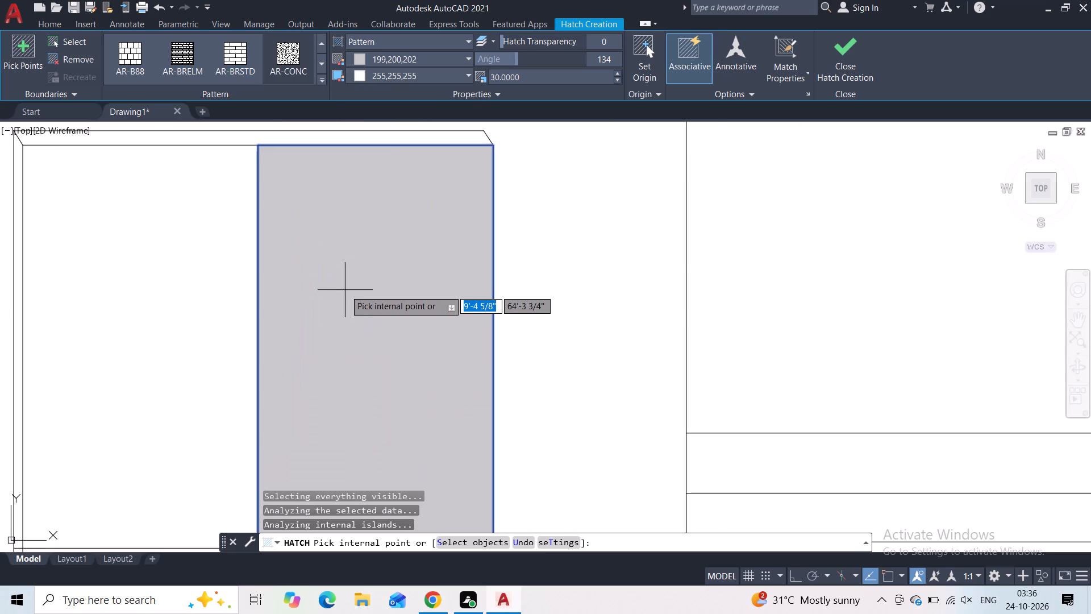
pyautogui.scroll(1, 345, 290)
pyautogui.scroll(-3, 345, 285)
pyautogui.click(615, 82)
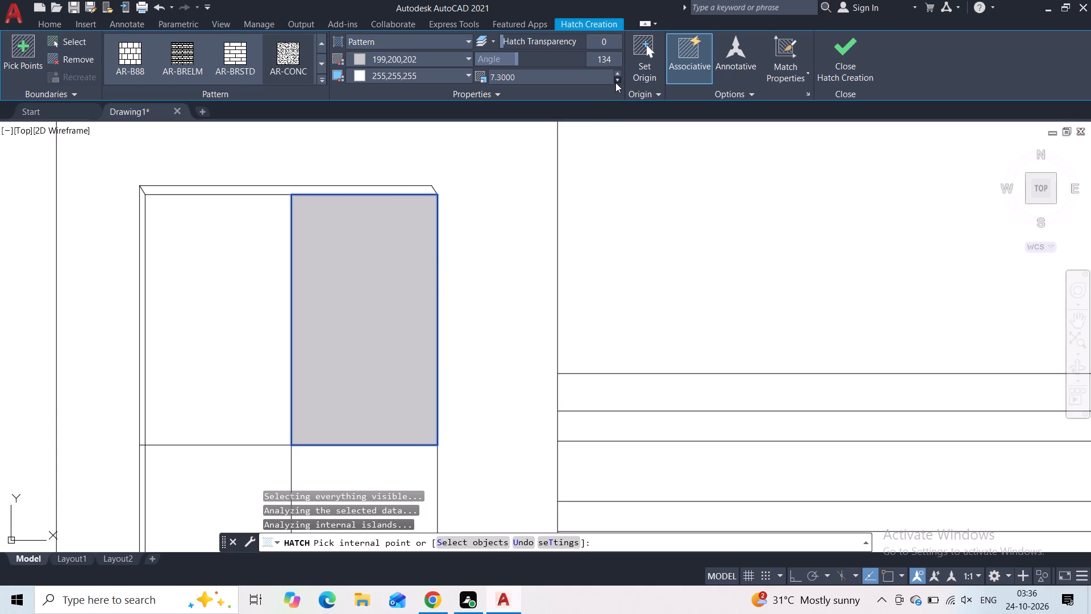
pyautogui.click(618, 74)
pyautogui.click(272, 314)
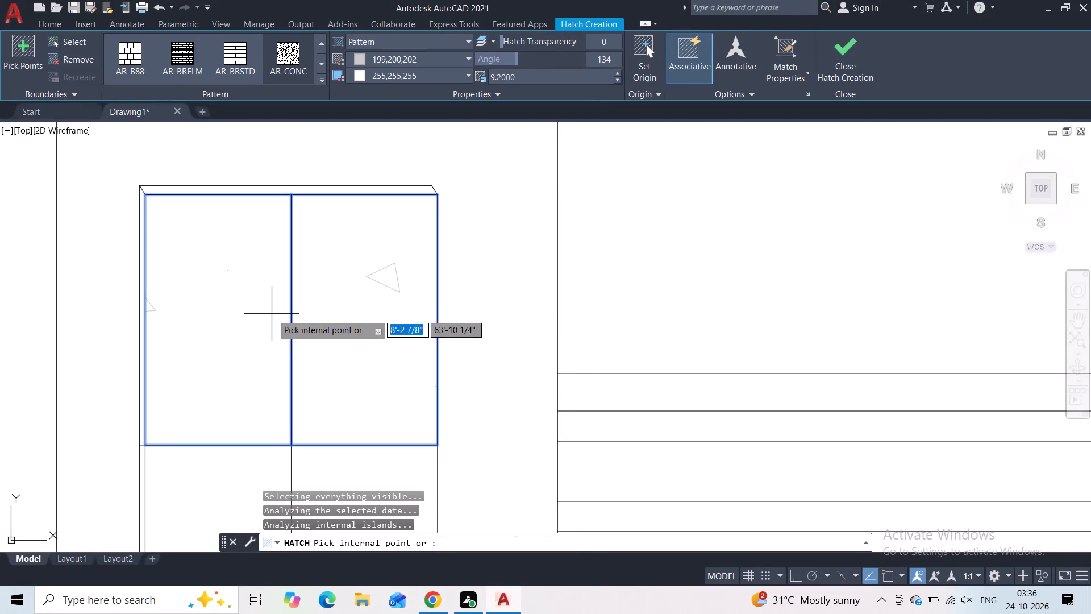
pyautogui.click(270, 315)
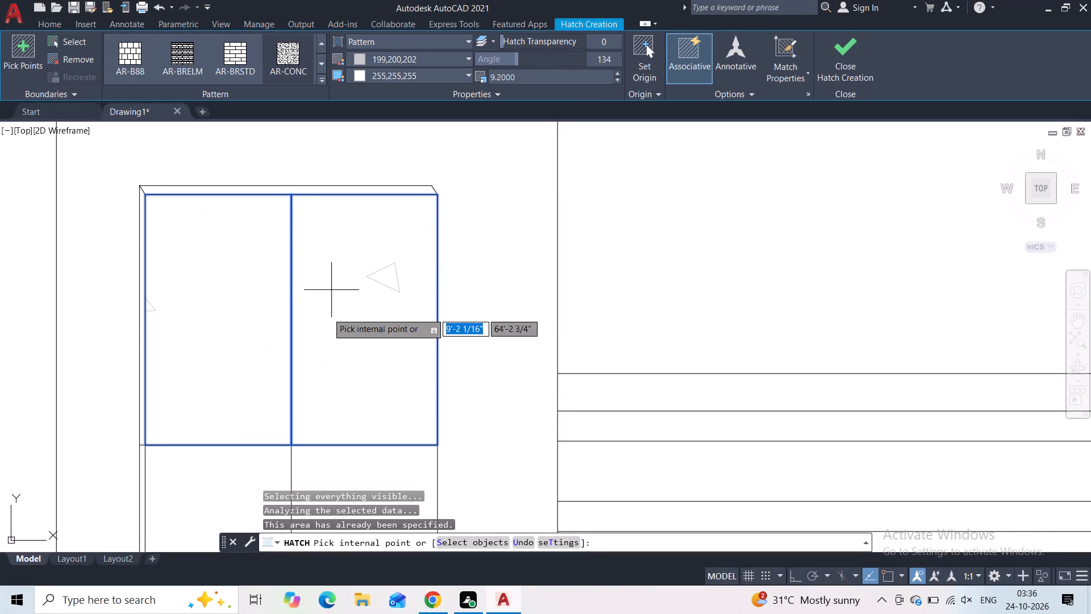
# Set the window panes' hatch color to ByBlock and the background color to 199,200,202.
pyautogui.moveTo(327, 334); pyautogui.dragTo(318, 255, button='middle')
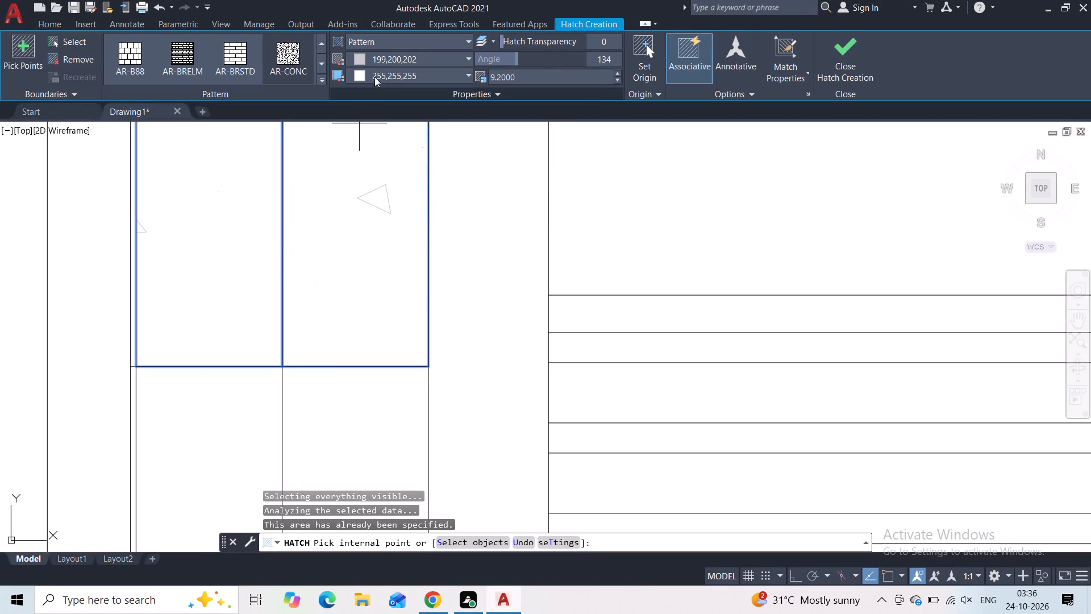
pyautogui.click(382, 60)
pyautogui.click(365, 92)
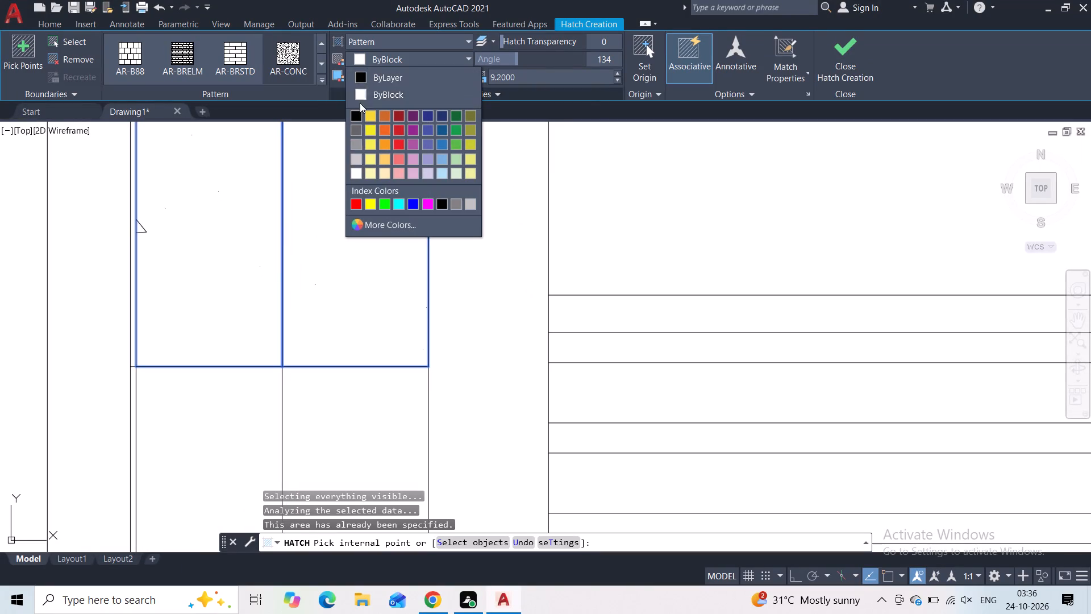
pyautogui.click(376, 76)
pyautogui.click(359, 164)
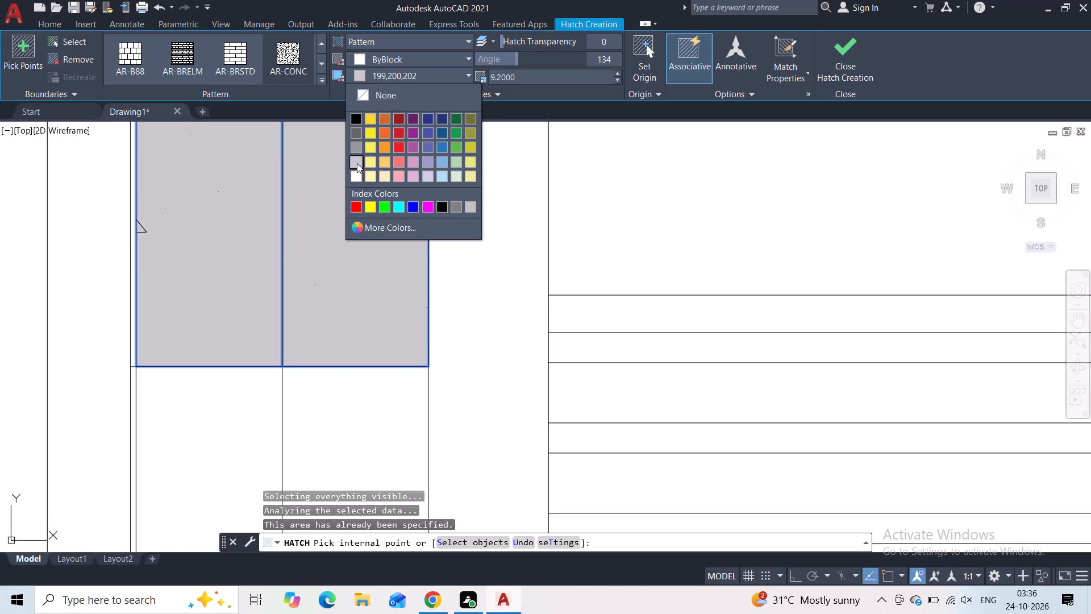
# Add the two lower panes of the tower's top window to the AR-CONC hatch.
pyautogui.moveTo(334, 271); pyautogui.dragTo(316, 226, button='middle')
pyautogui.scroll(-1, 316, 226)
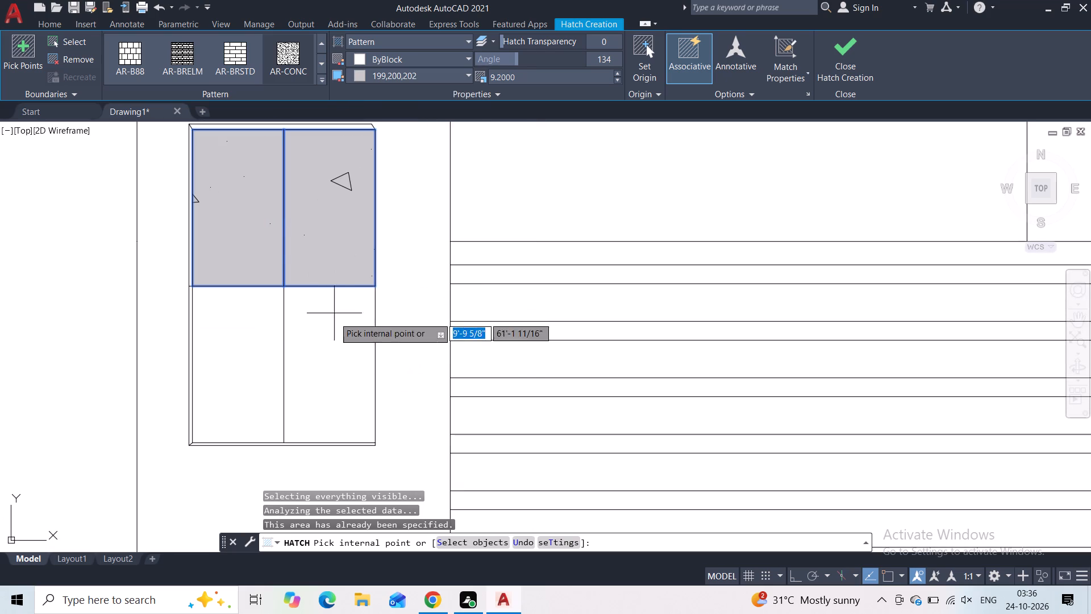
pyautogui.click(319, 351)
pyautogui.click(239, 347)
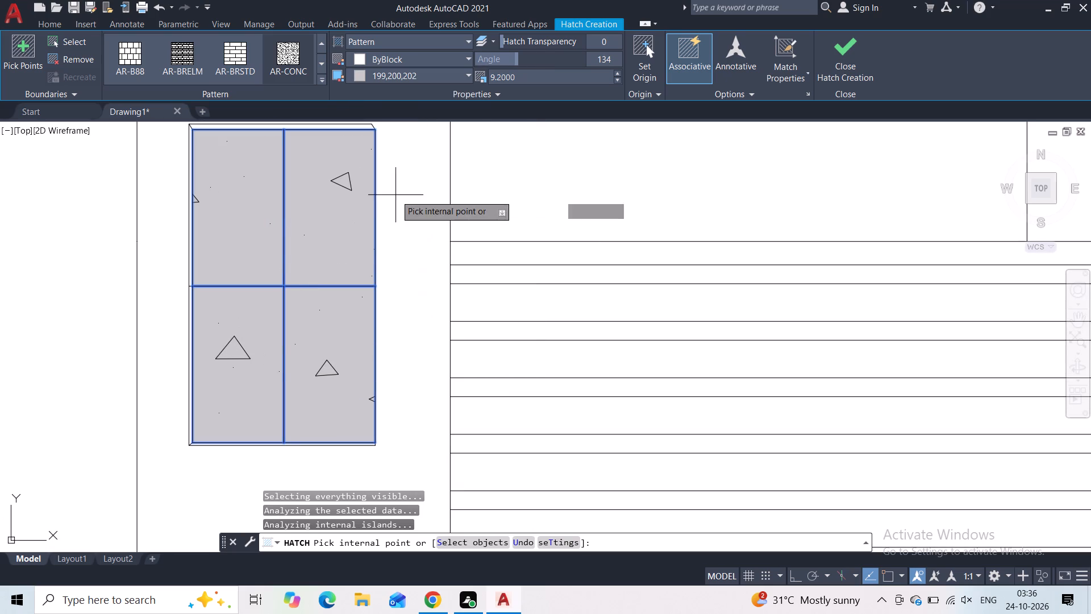
# Set the window's AR-CONC hatch scale to 4.4 and finish the hatch.
pyautogui.click(620, 79)
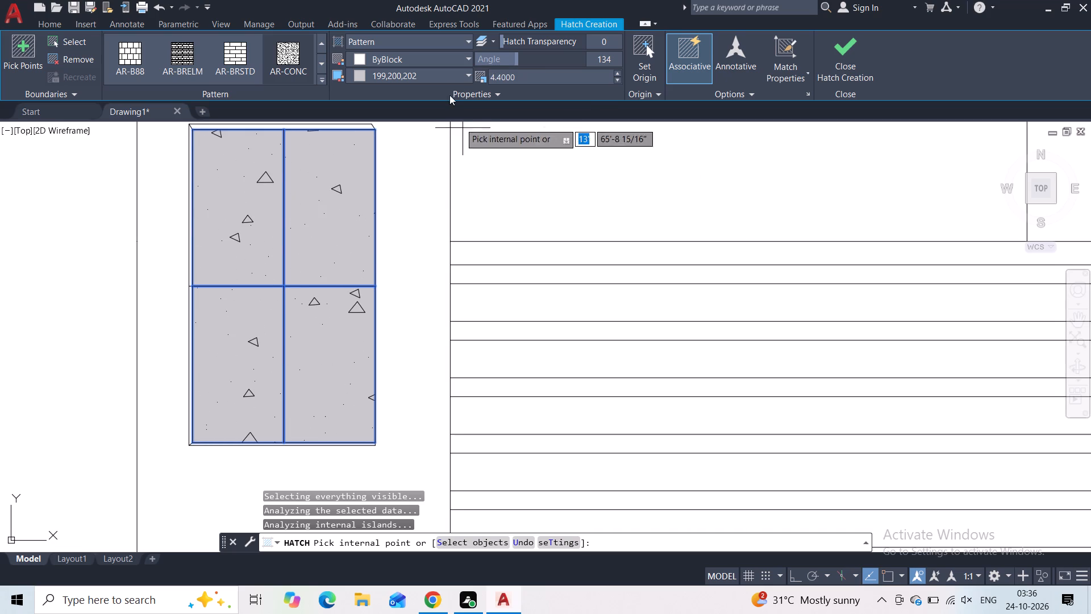
pyautogui.click(453, 43)
pyautogui.click(453, 43)
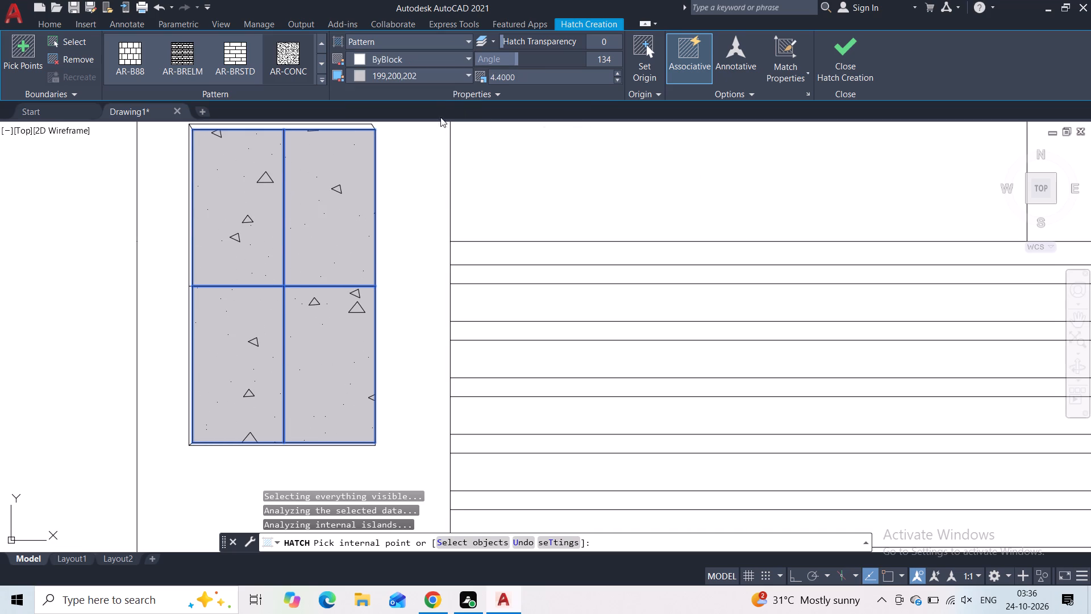
pyautogui.scroll(-4, 431, 188)
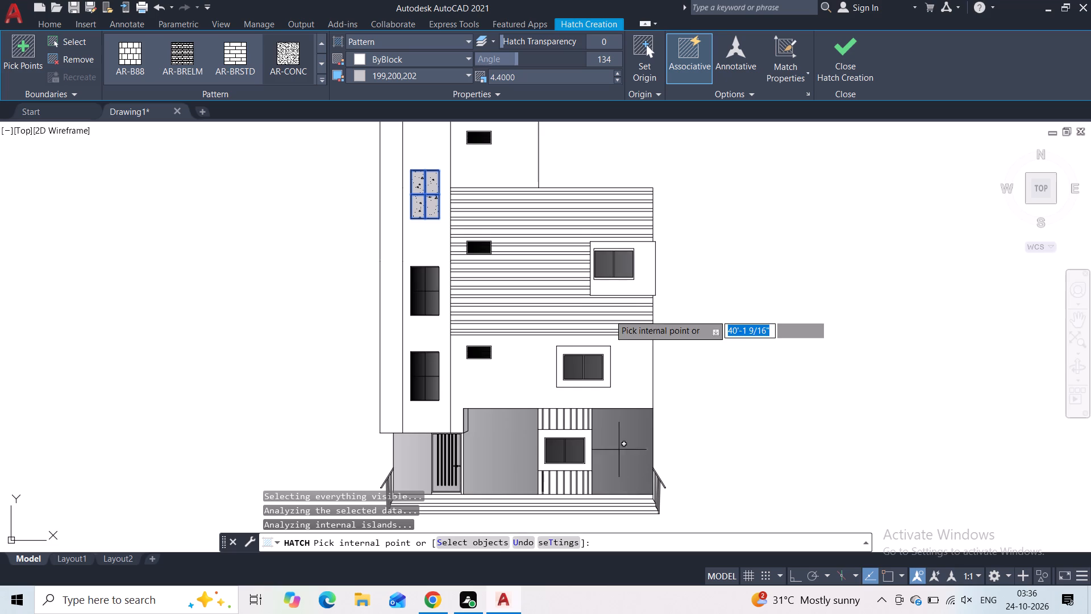
pyautogui.moveTo(672, 242); pyautogui.dragTo(650, 358, button='middle')
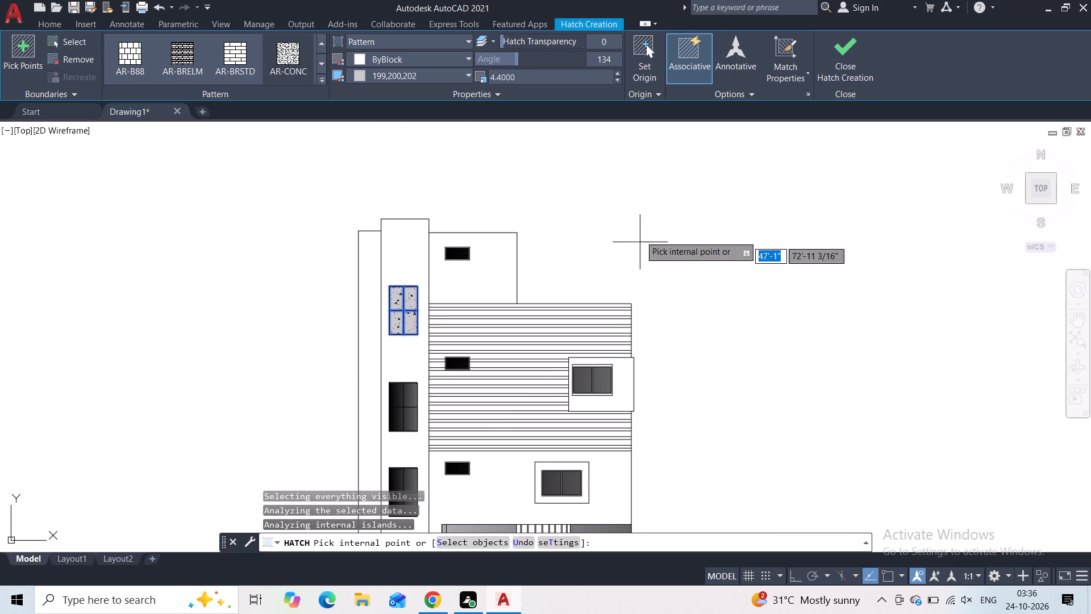
pyautogui.click(848, 85)
pyautogui.click(834, 63)
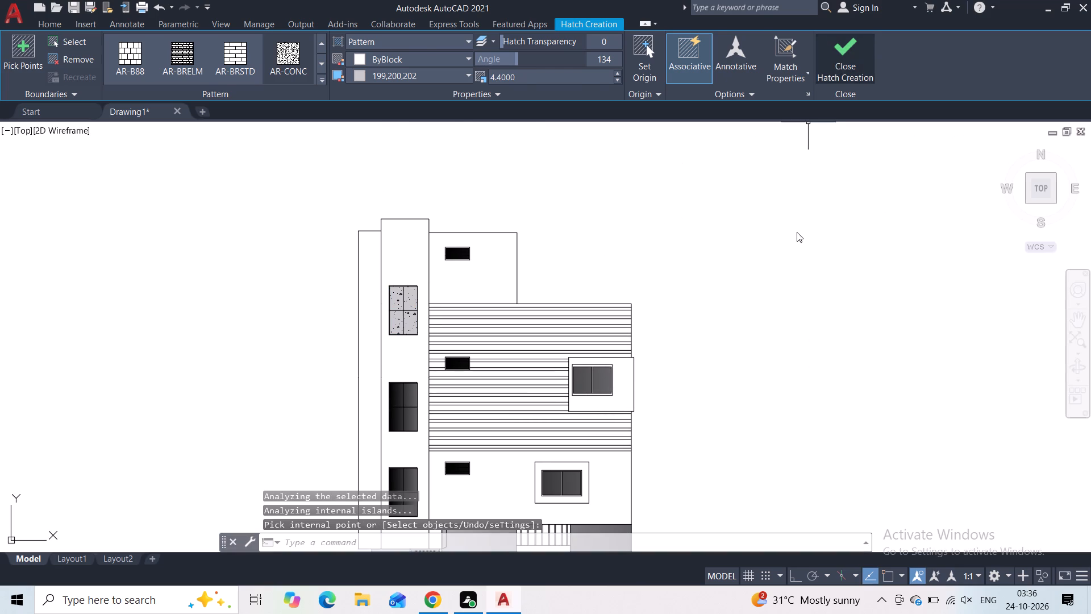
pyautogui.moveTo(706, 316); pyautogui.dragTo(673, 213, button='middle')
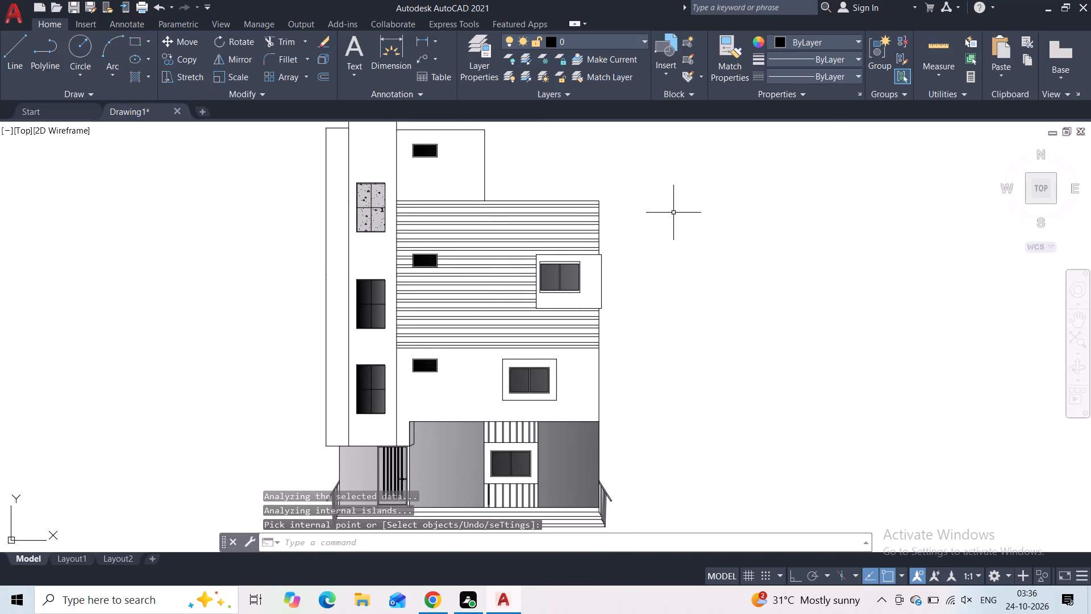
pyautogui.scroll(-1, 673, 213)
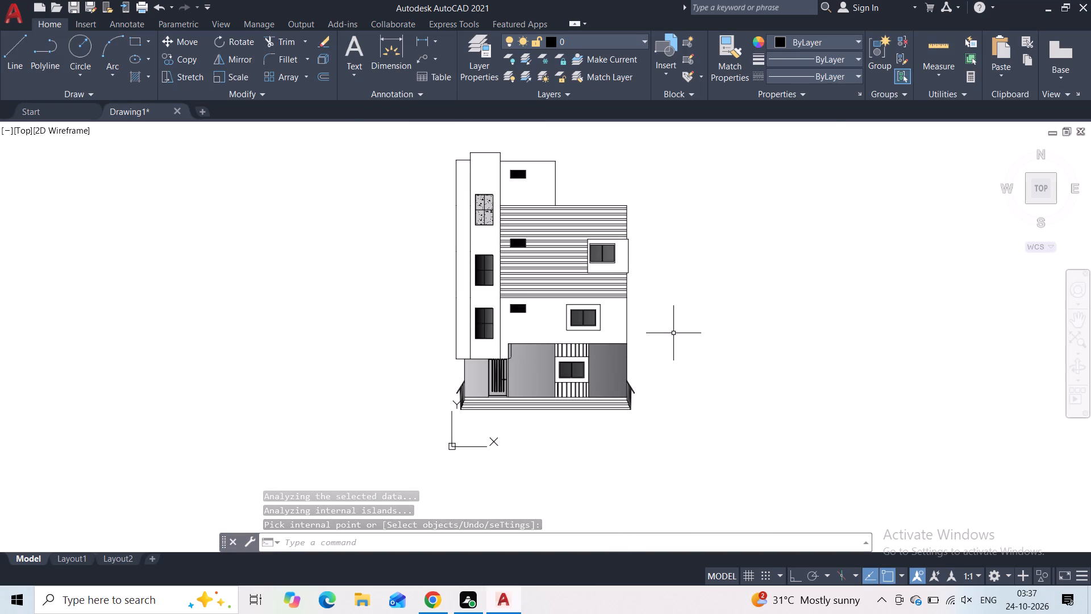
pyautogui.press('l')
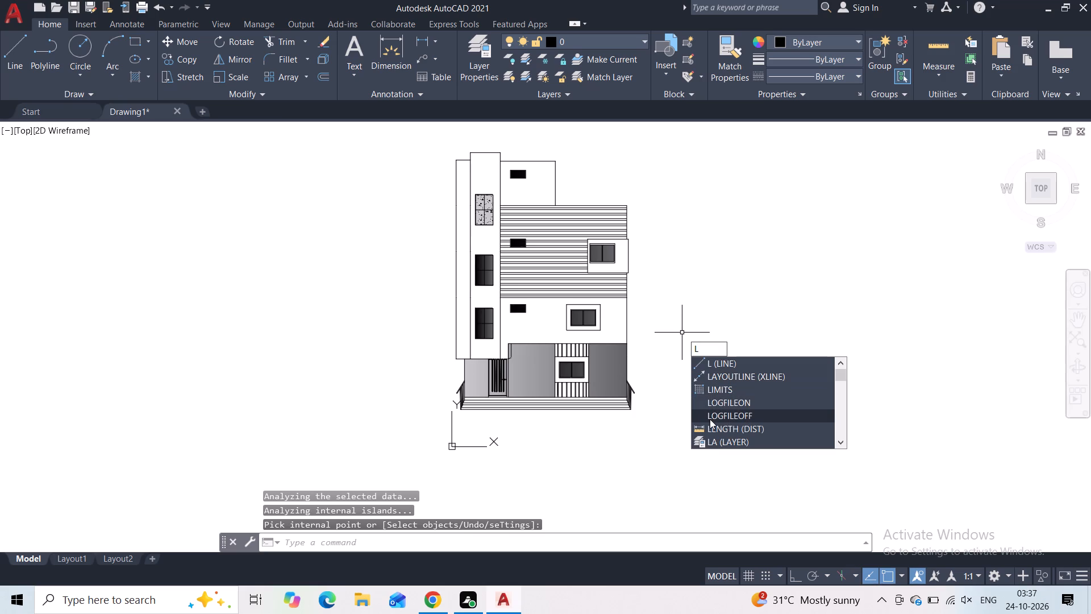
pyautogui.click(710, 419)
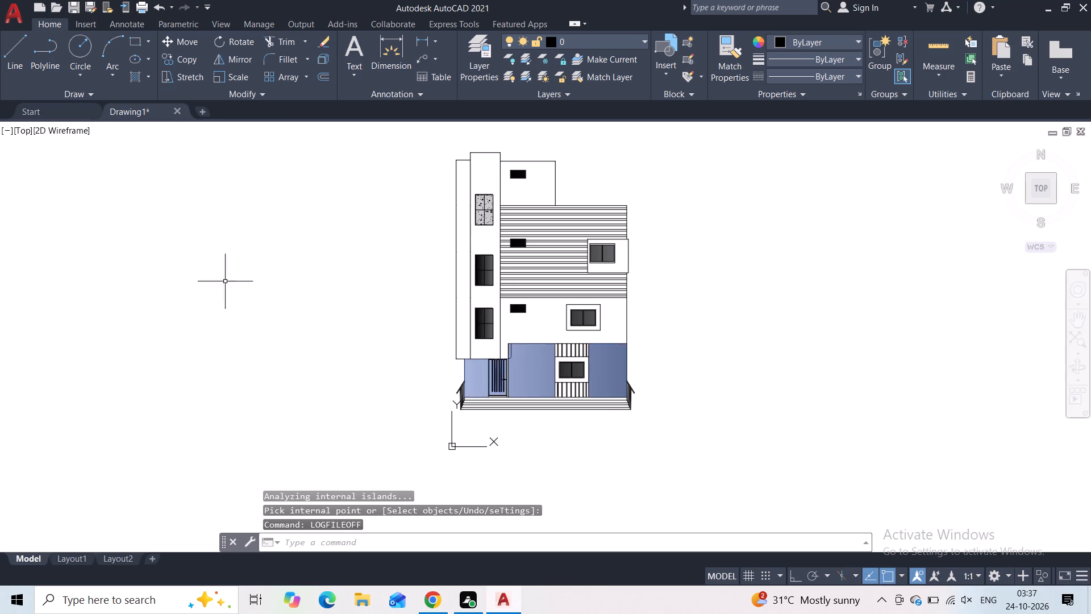
# Save the drawing as Drawing11 in the Part Time folder inside Documents.
pyautogui.click(87, 8)
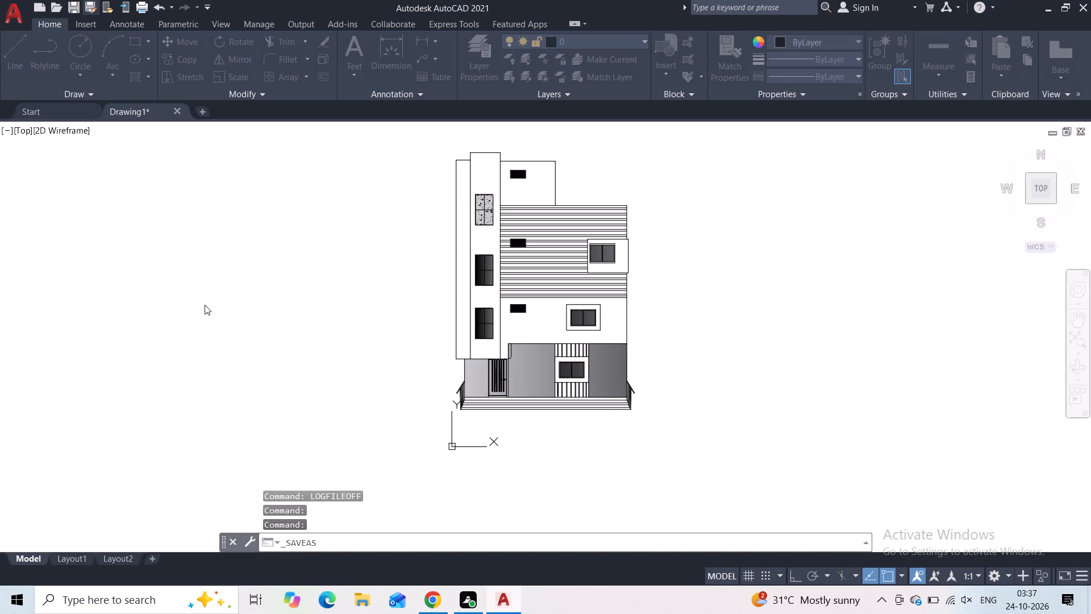
pyautogui.doubleClick(440, 256)
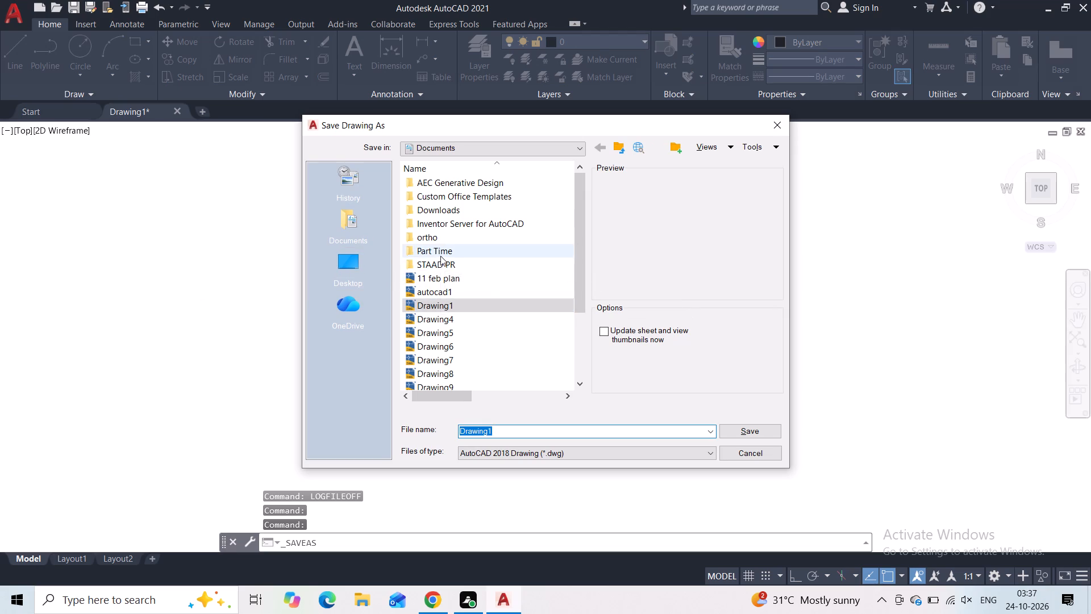
pyautogui.tripleClick(514, 432)
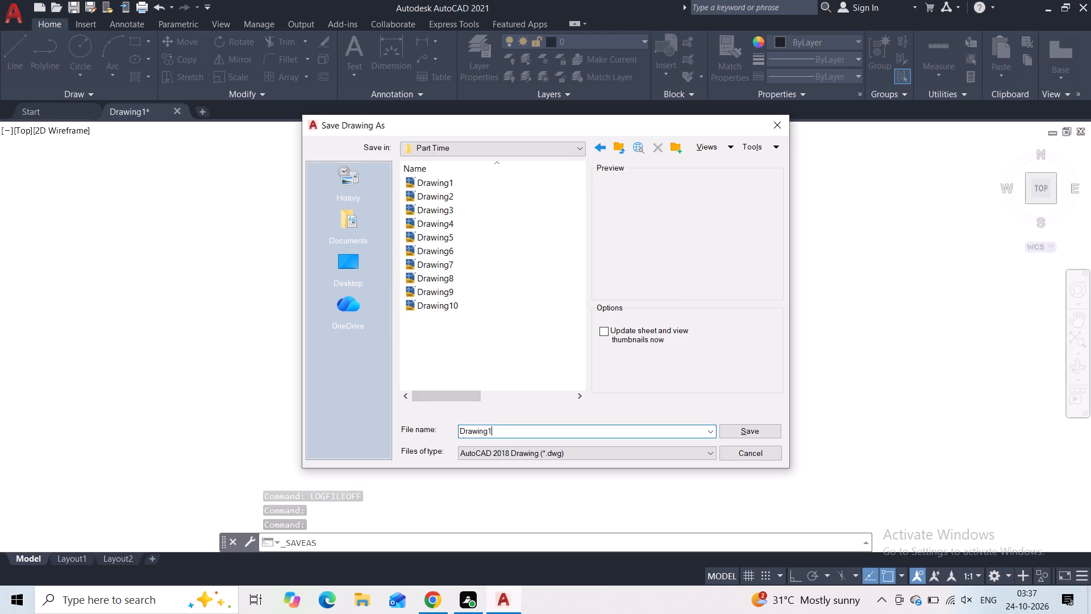
pyautogui.press('1')
pyautogui.press('Return')
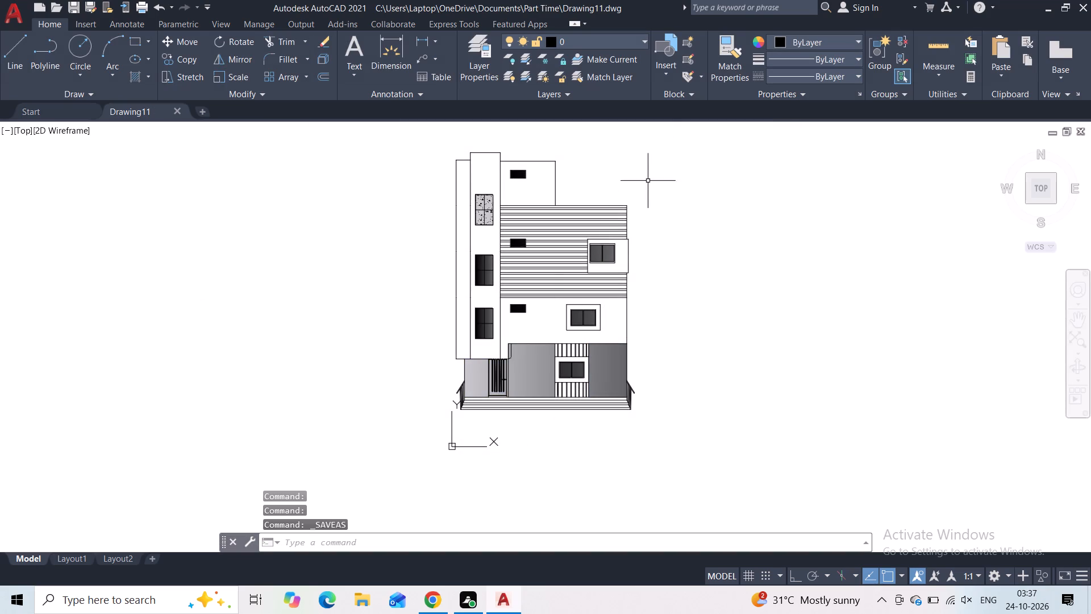
# Set up a plot with the previous plot's settings and define a window around the whole elevation as the plot area.
pyautogui.click(136, 7)
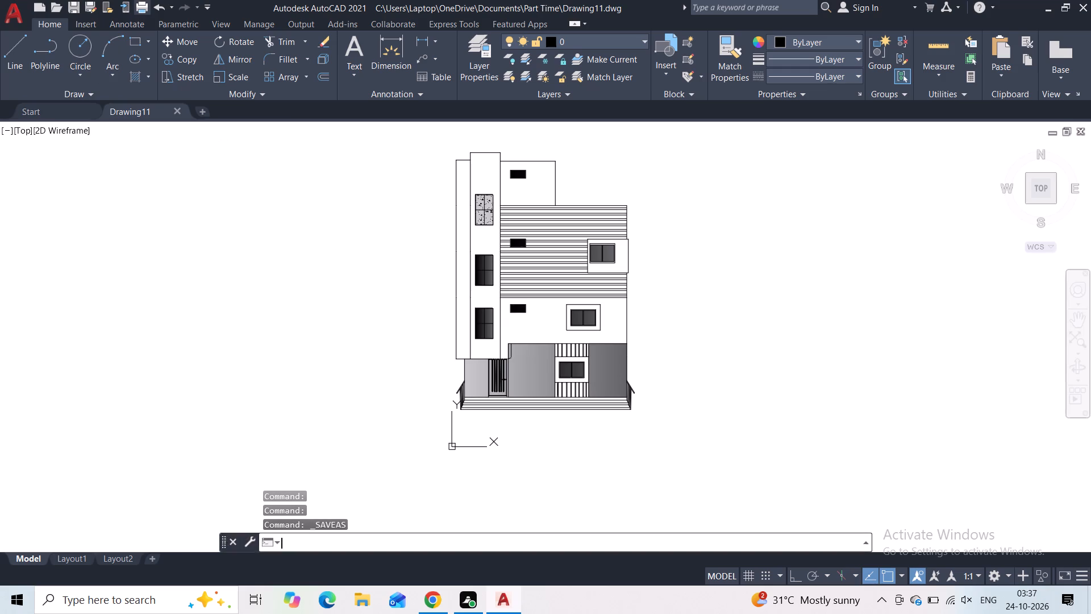
pyautogui.click(413, 155)
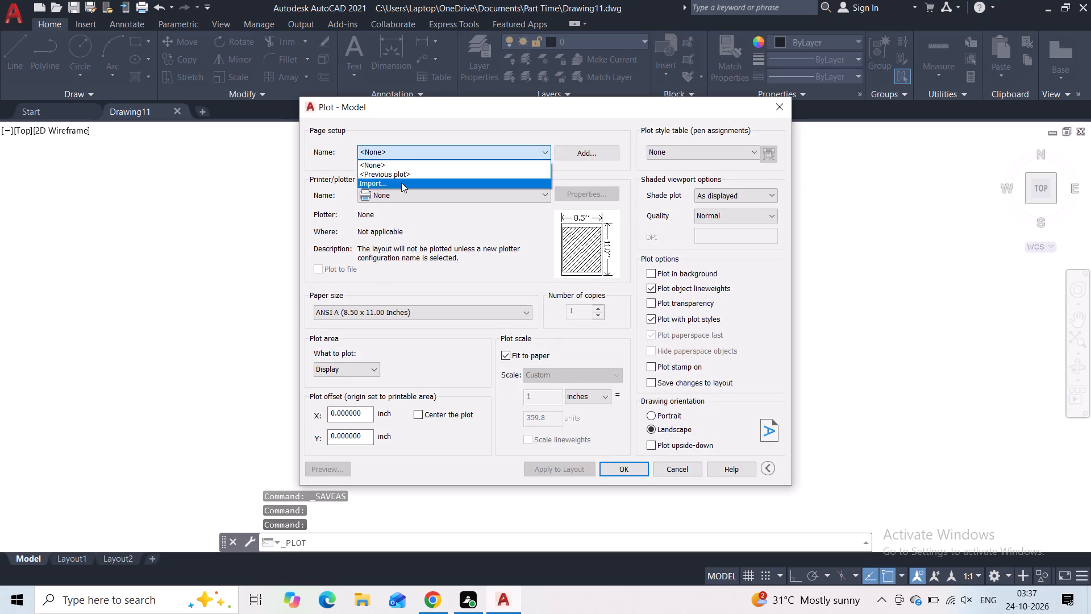
pyautogui.click(399, 177)
pyautogui.click(430, 367)
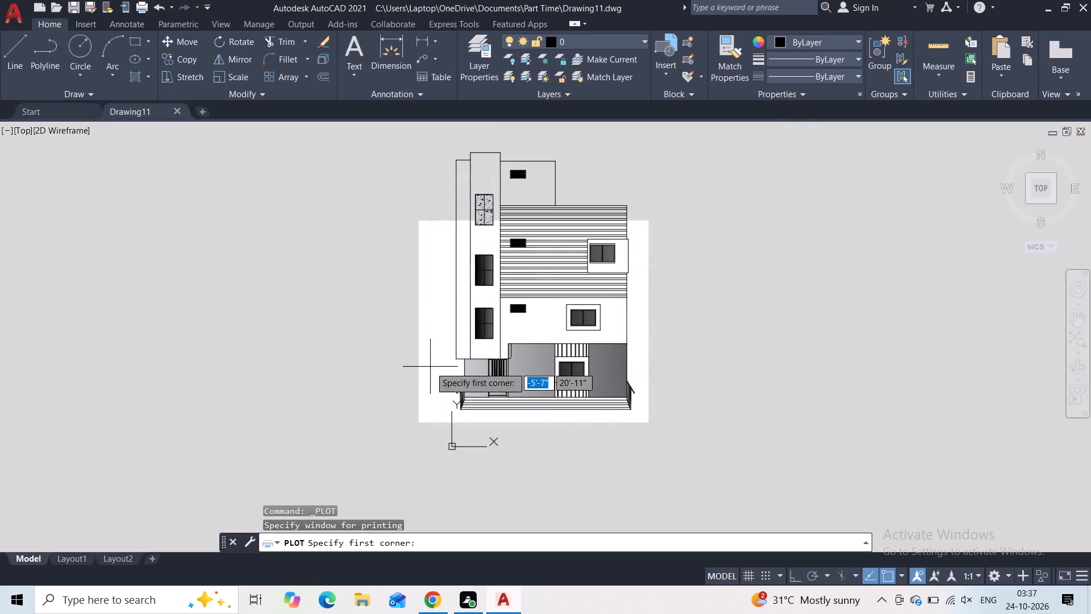
pyautogui.click(665, 140)
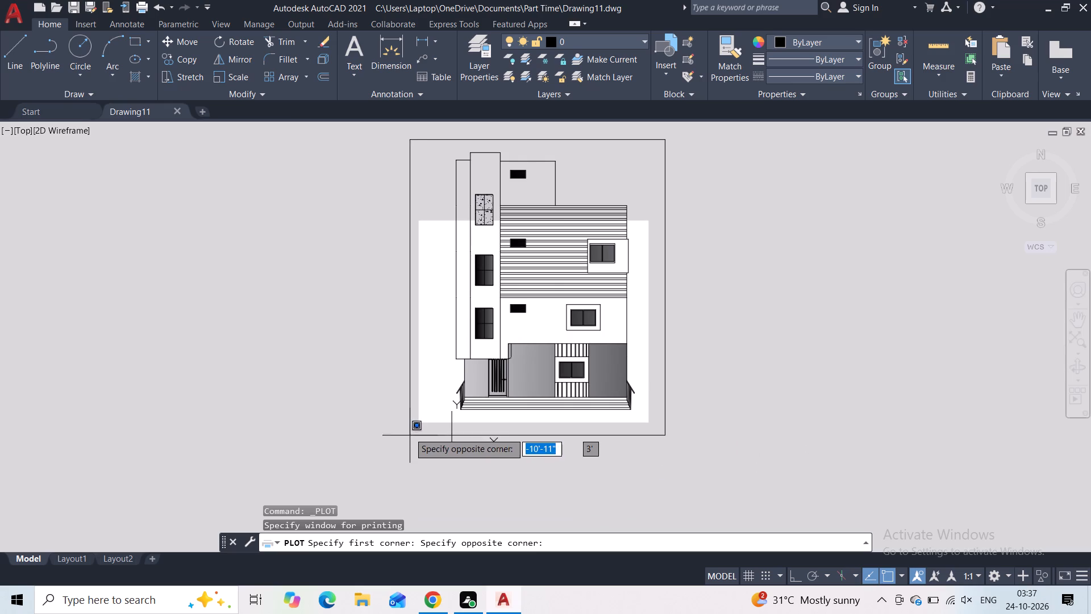
pyautogui.click(407, 424)
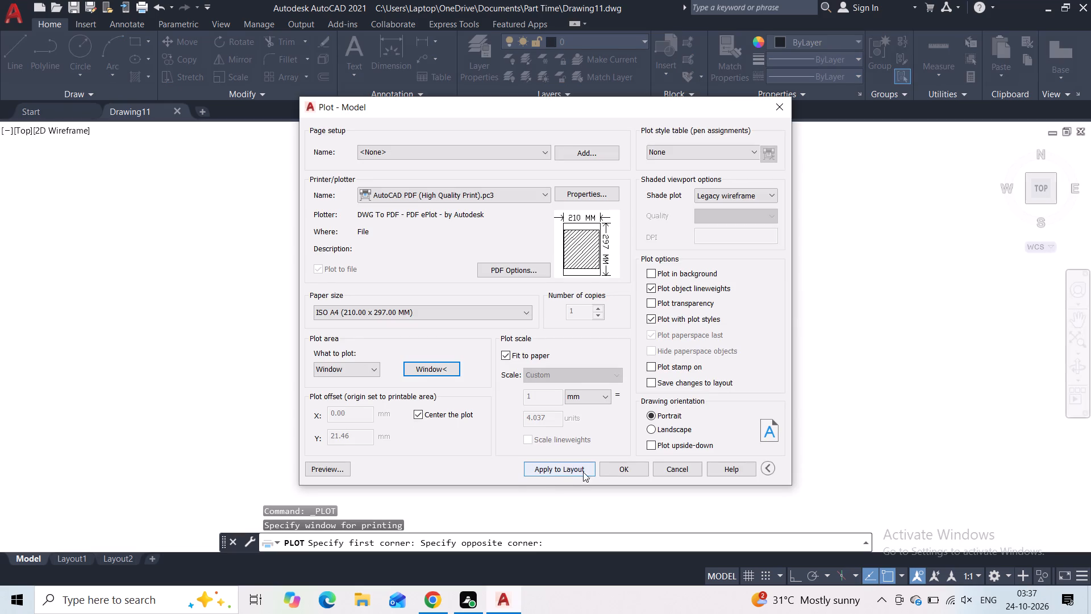
# Plot the elevation to Drawing11-Model.pdf in the Part Time folder and close the PDF that opens.
pyautogui.click(605, 469)
pyautogui.doubleClick(459, 254)
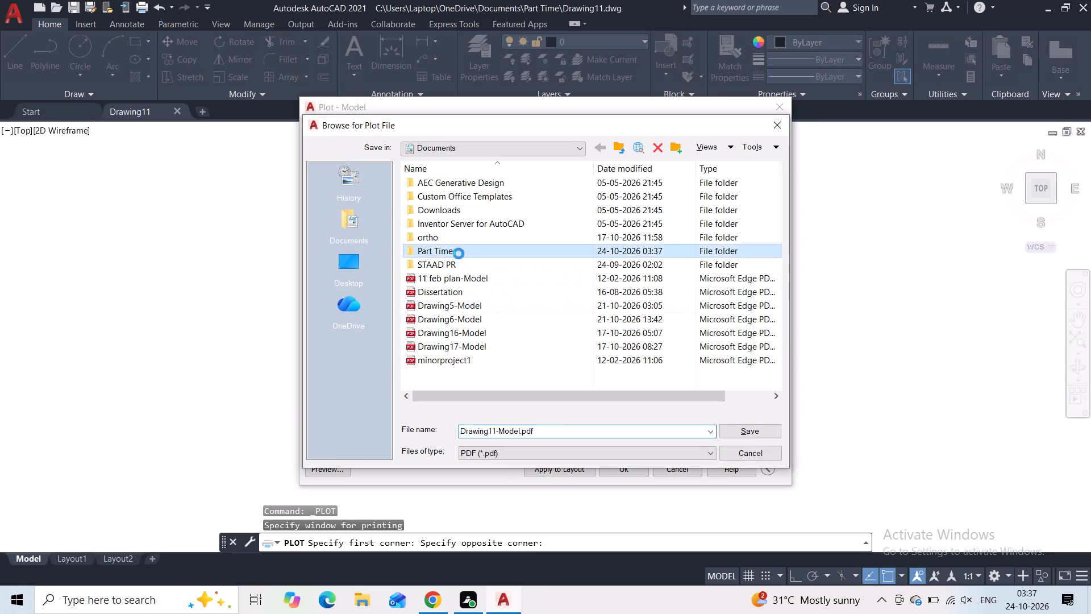
pyautogui.click(743, 434)
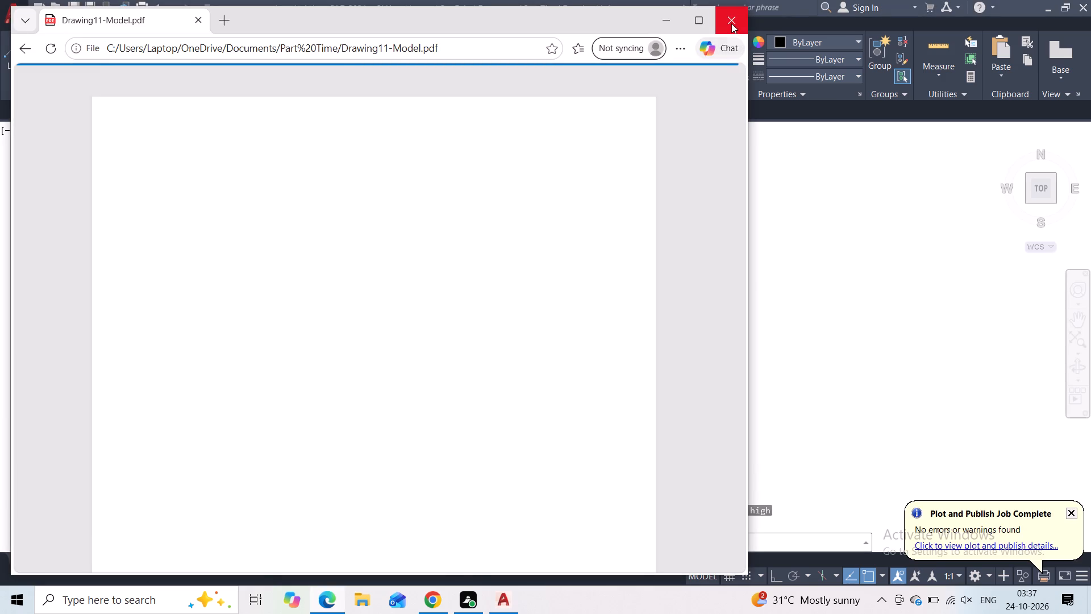
pyautogui.click(731, 23)
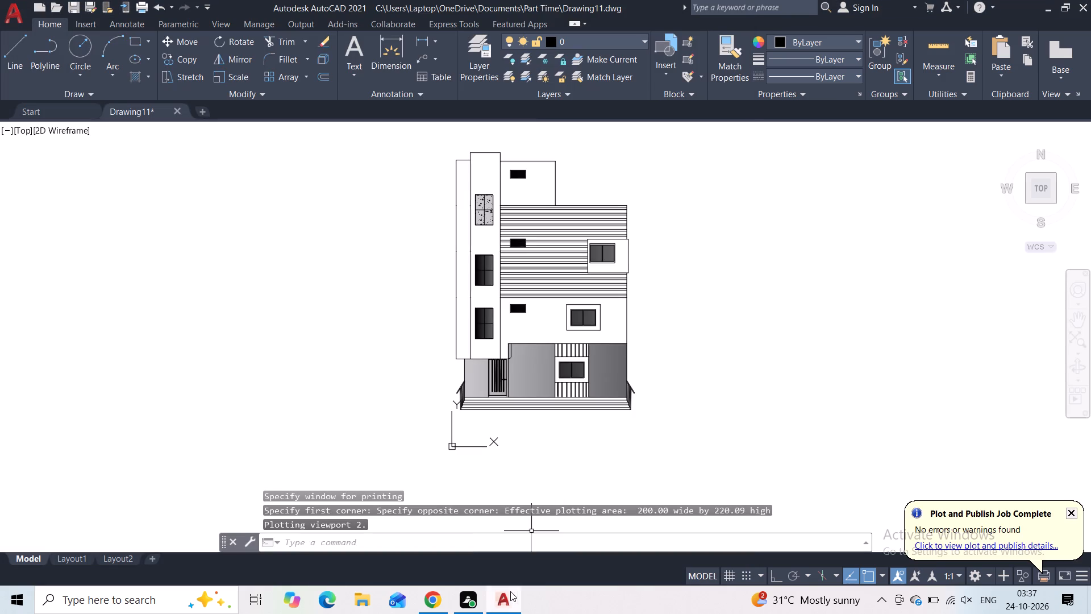